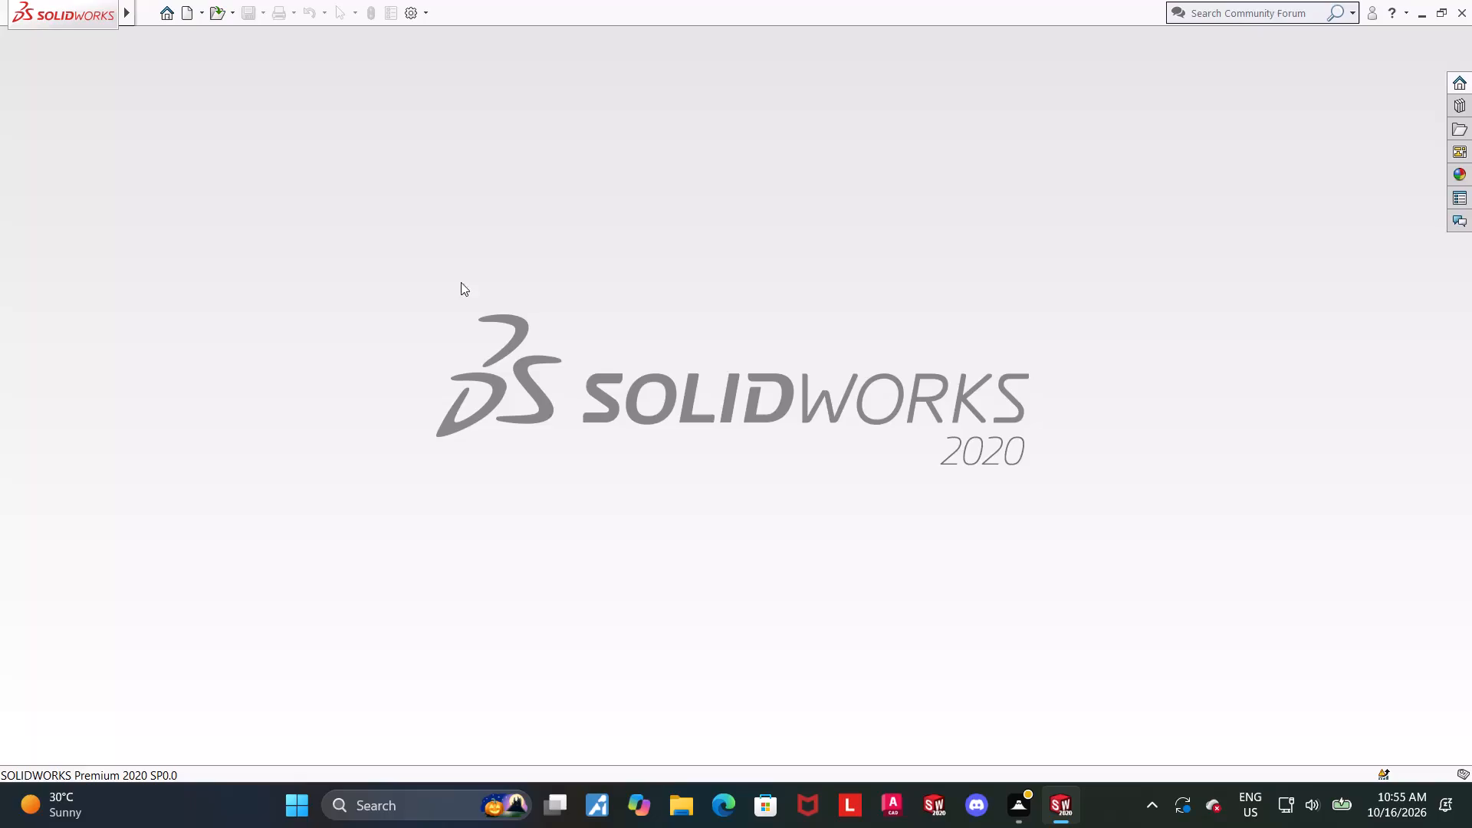
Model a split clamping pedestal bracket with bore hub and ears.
Create a new part document.
click(184, 17)
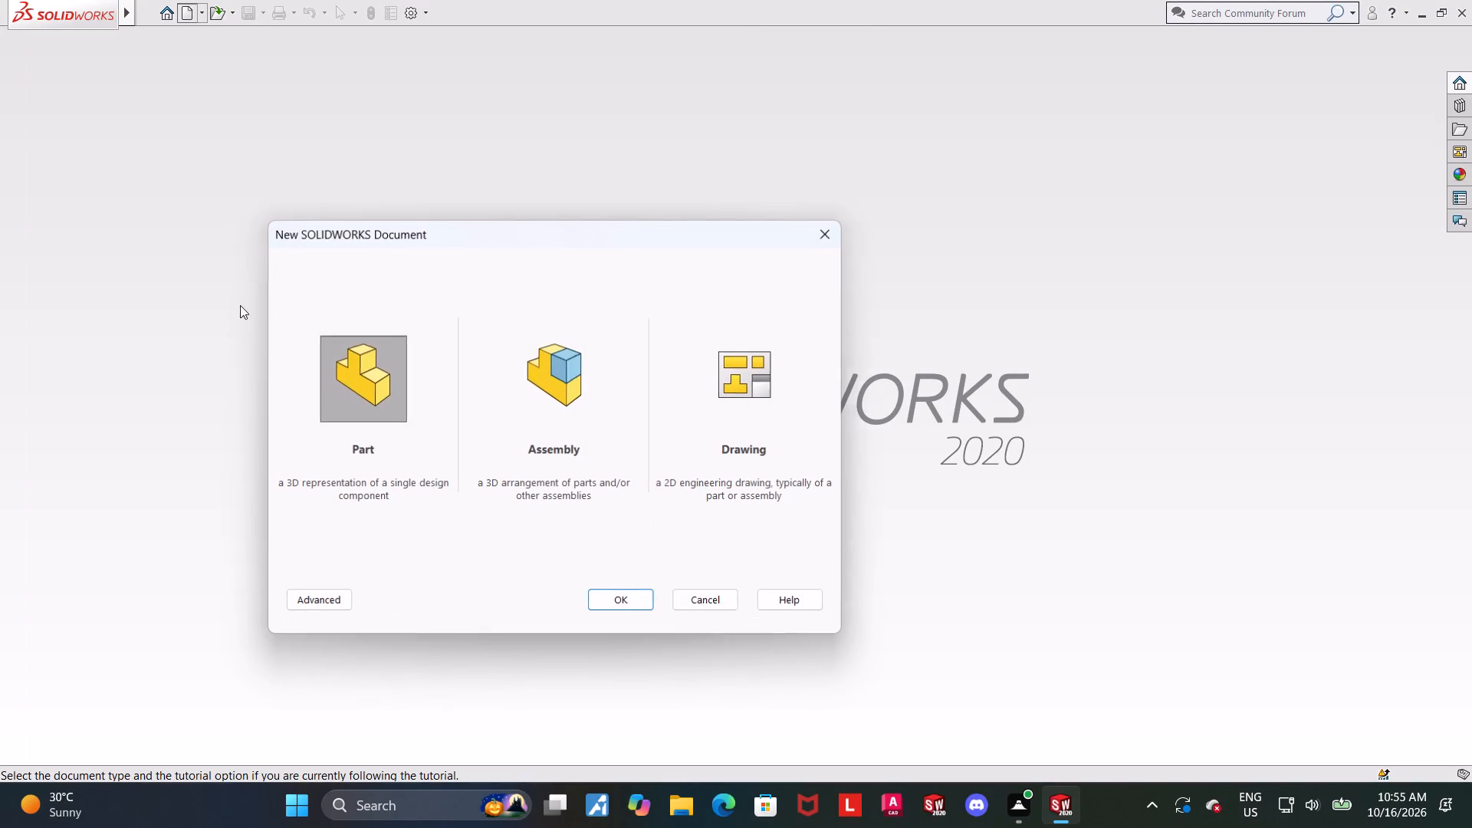
click(338, 373)
click(357, 384)
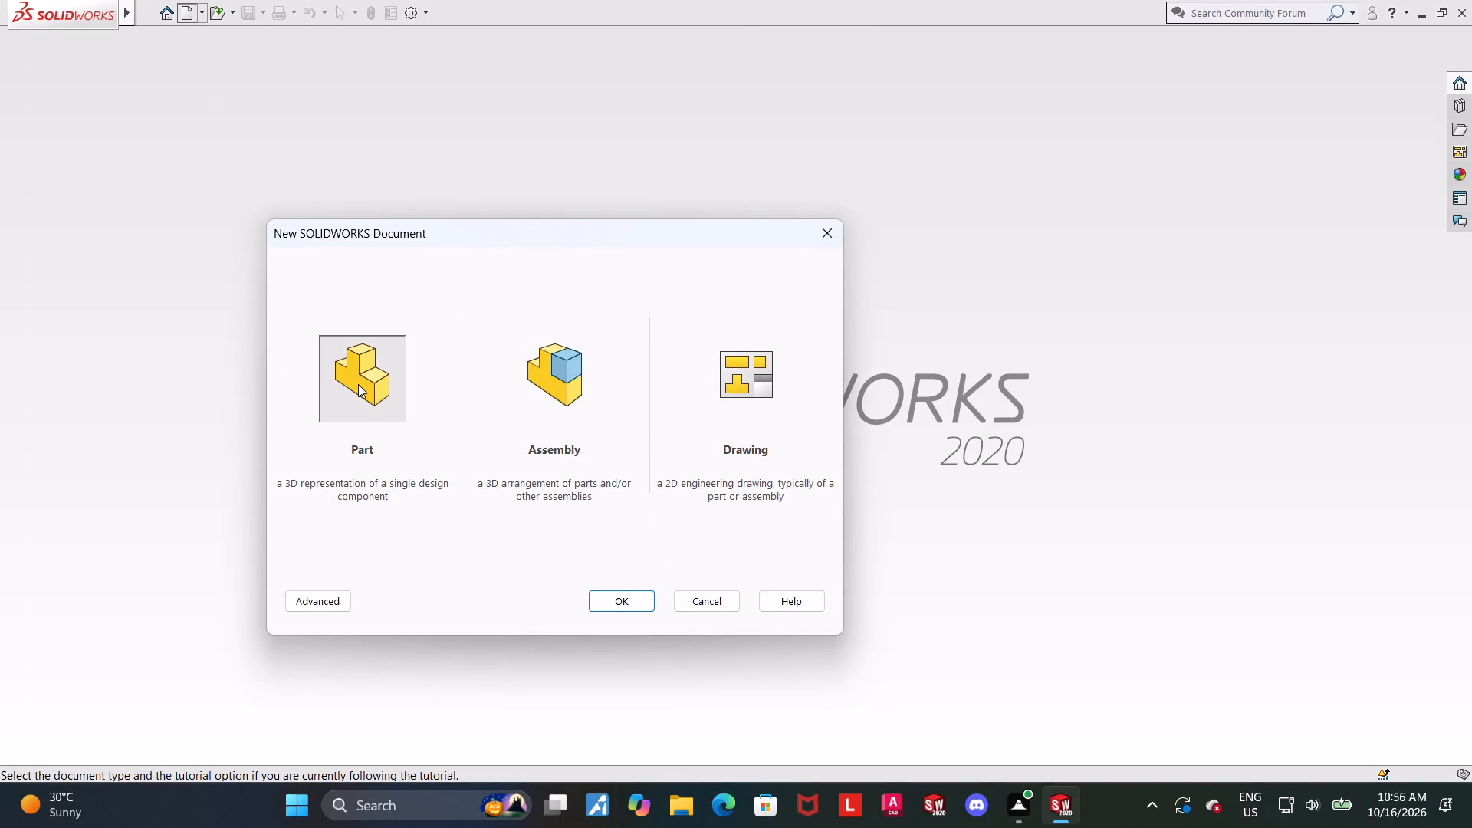
double_click(368, 379)
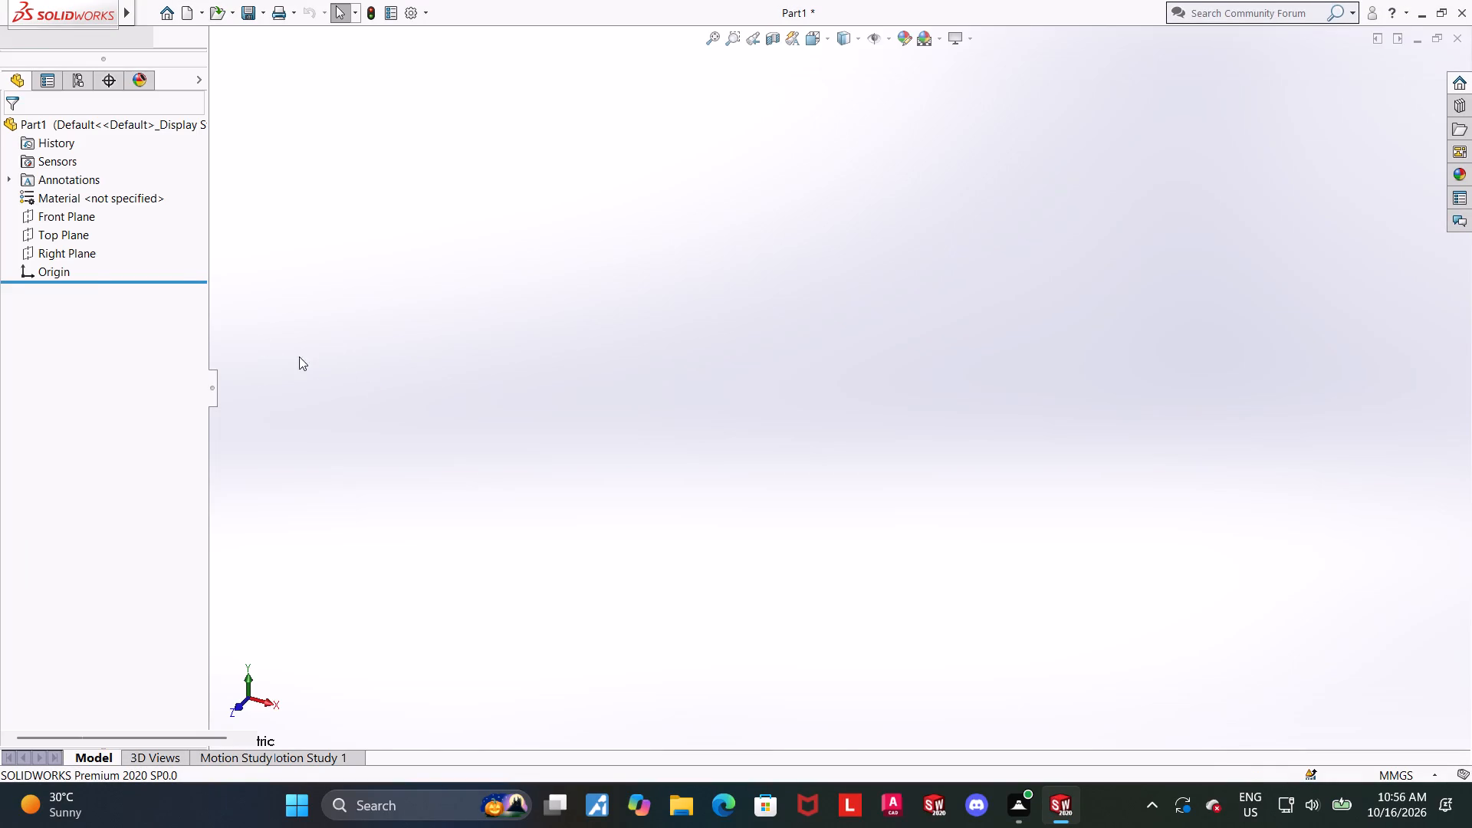
Start a sketch on the Front Plane and draw a center rectangle about 83 by 116 mm centred on the origin.
click(122, 281)
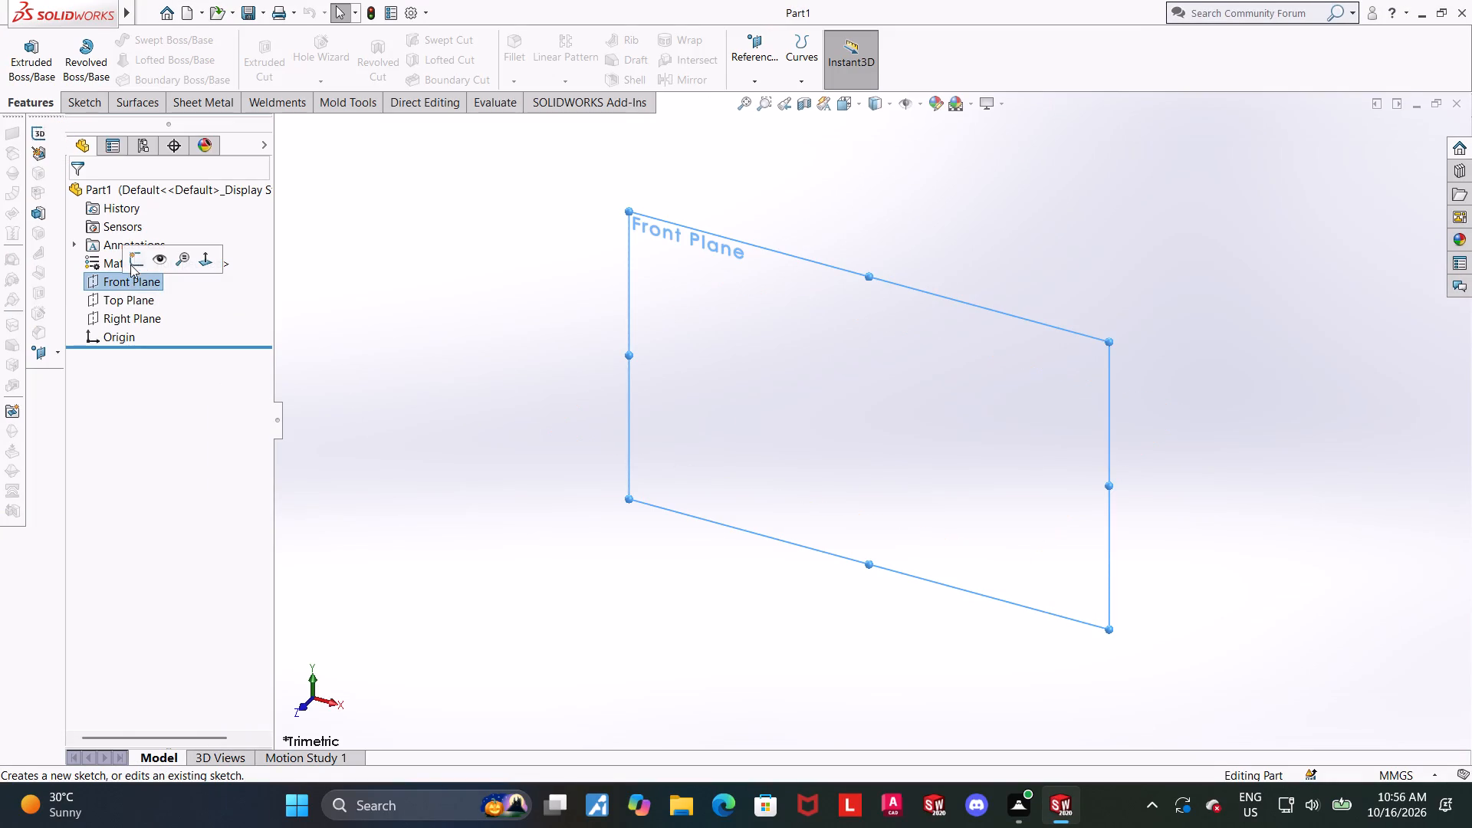
click(131, 261)
scroll(935, 400, up, 1)
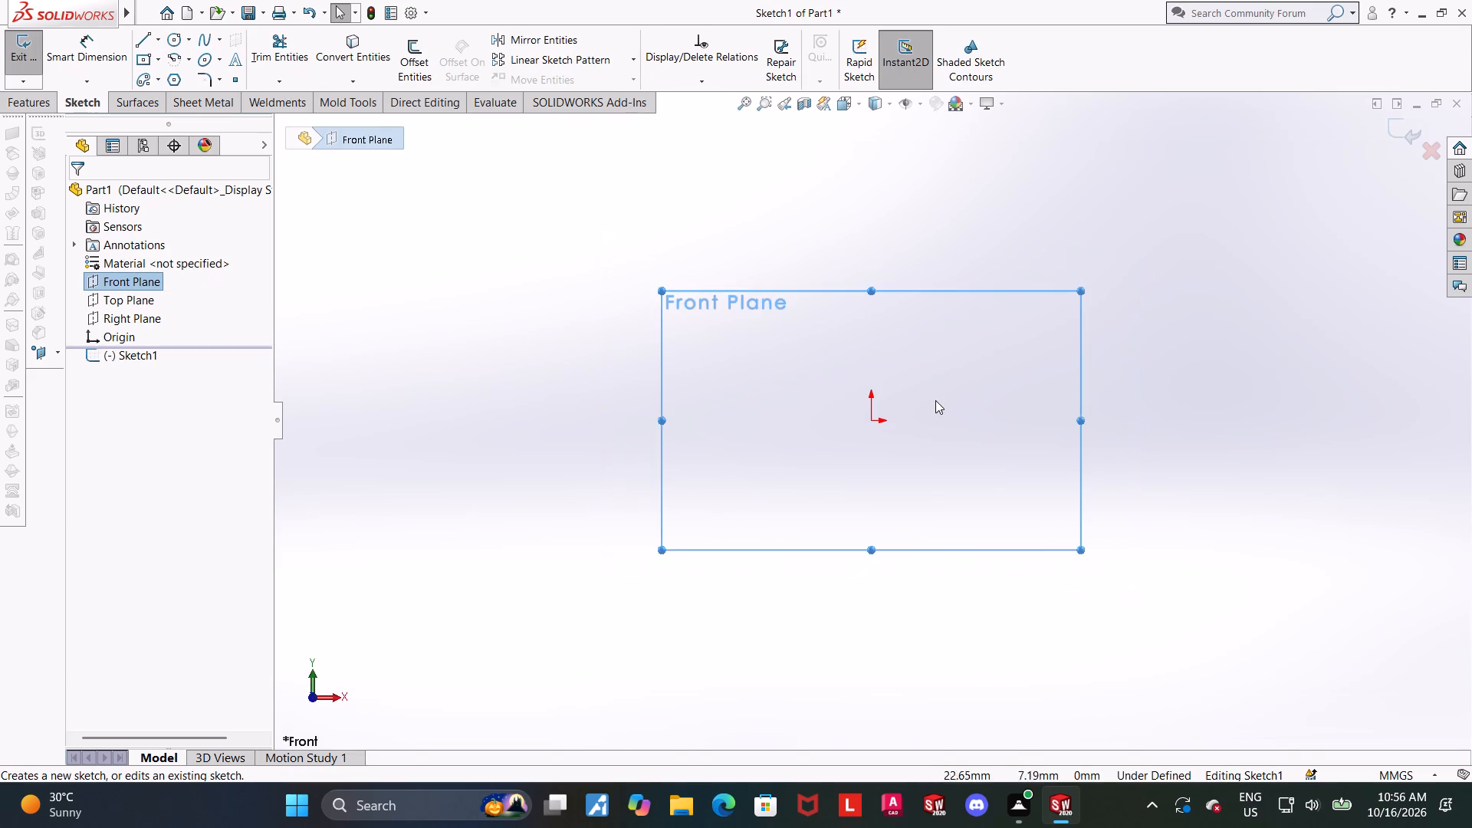
scroll(1065, 415, down, 1)
click(146, 57)
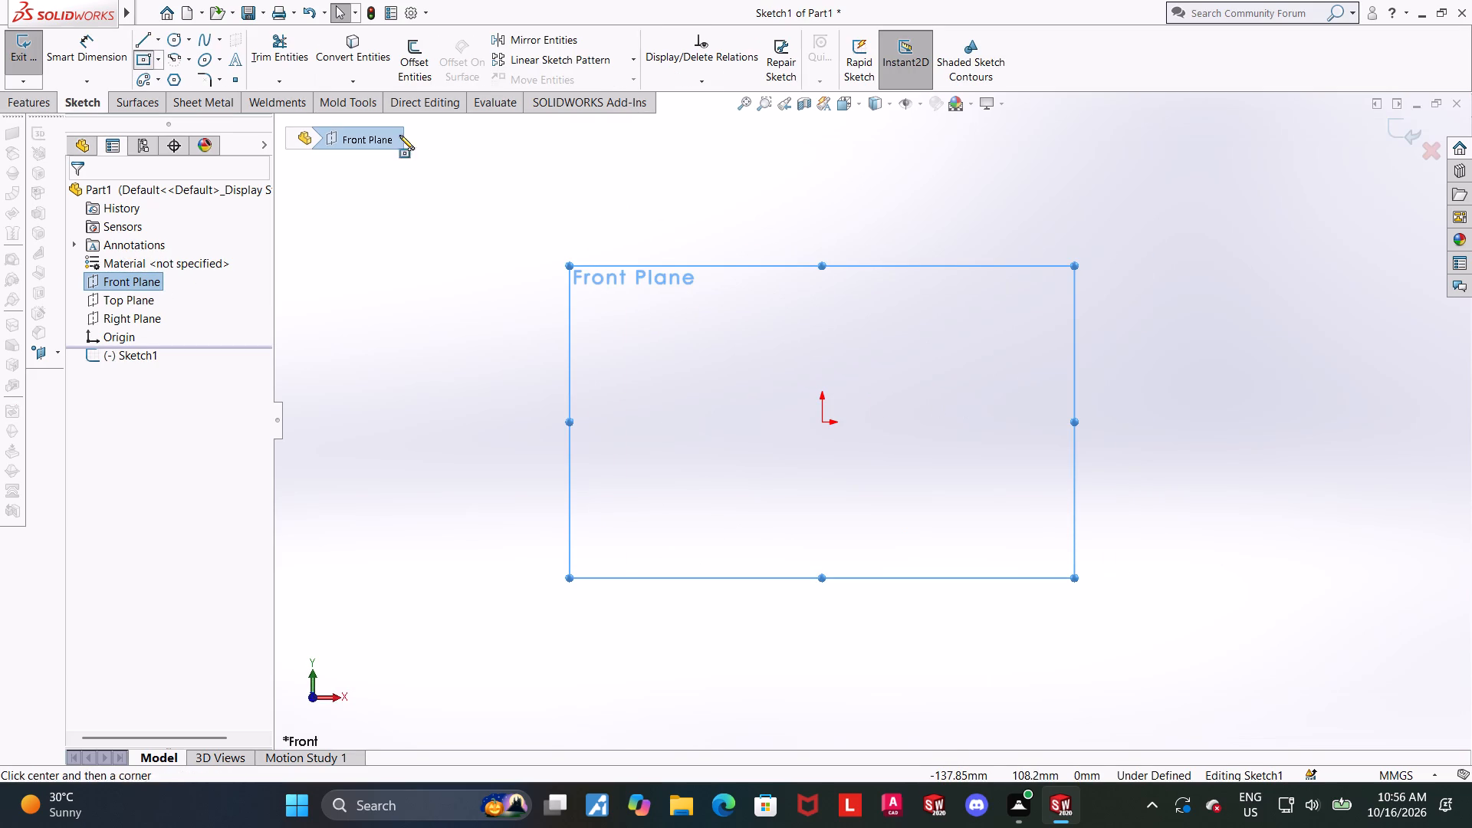
click(820, 425)
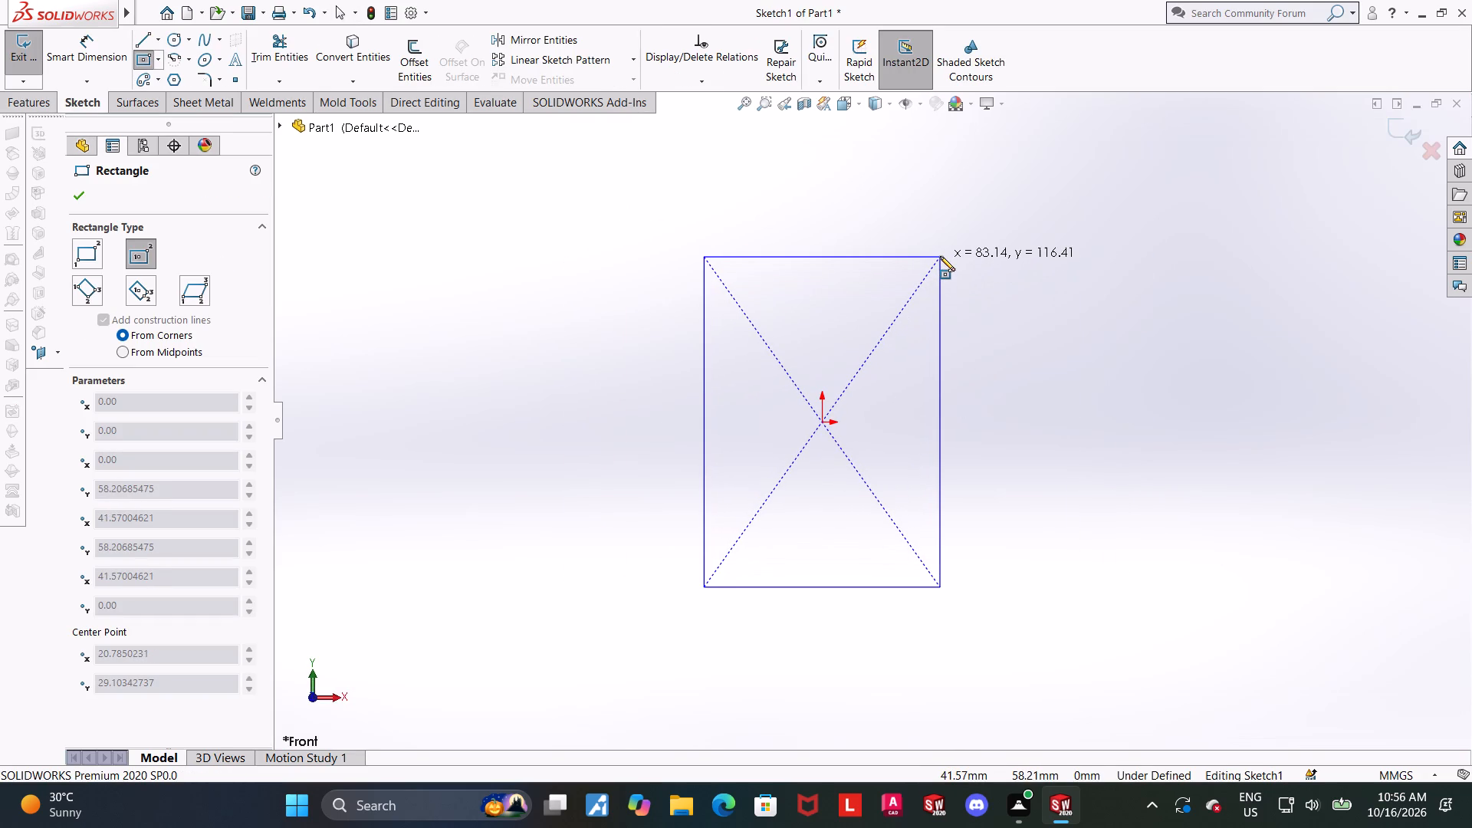
click(940, 256)
key(Escape)
key(Escape)
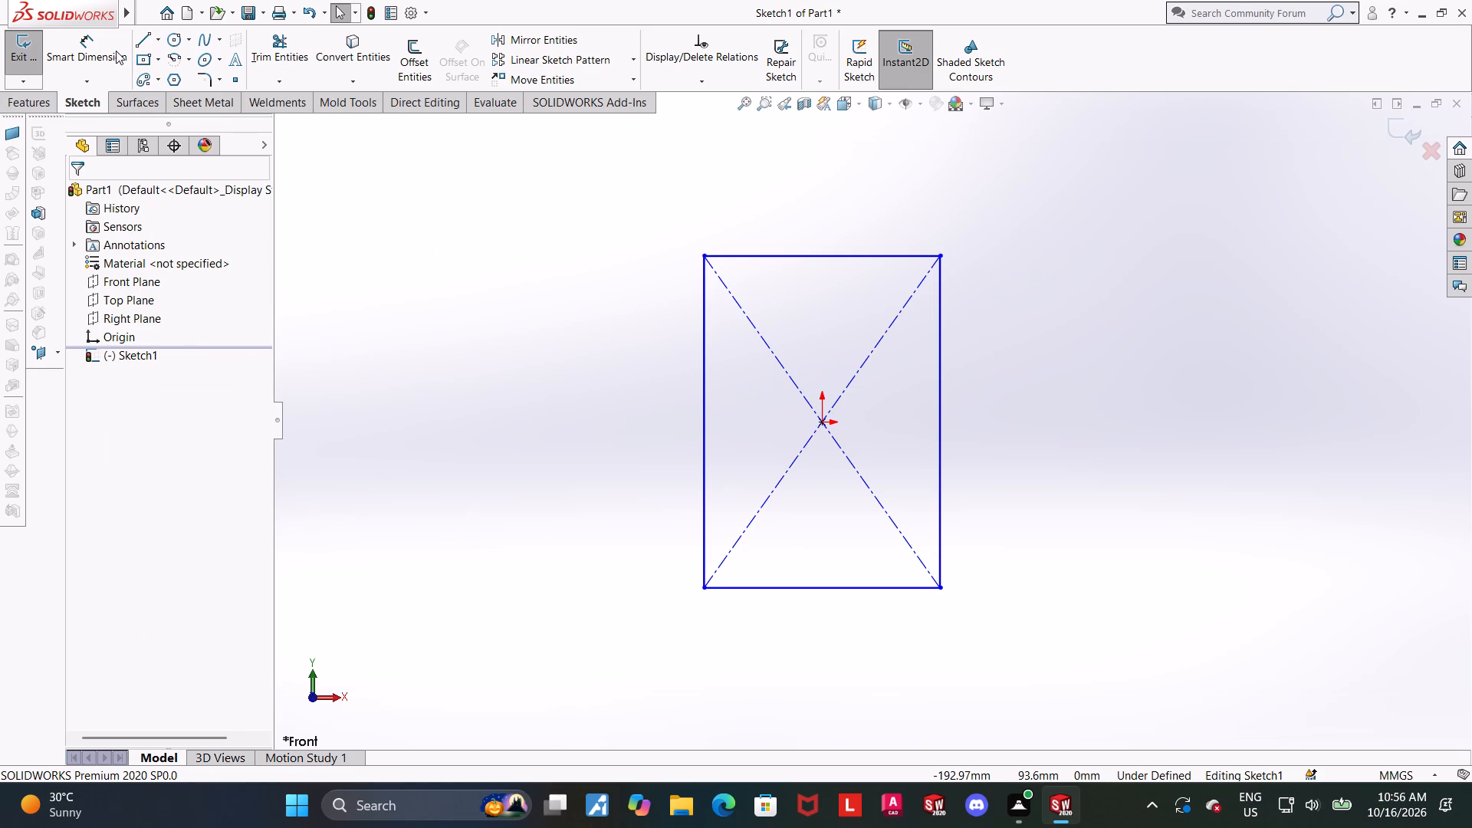
Dimension the rectangle's bottom edge to a width of 76 mm.
drag(116, 51, 124, 58)
click(771, 592)
click(771, 621)
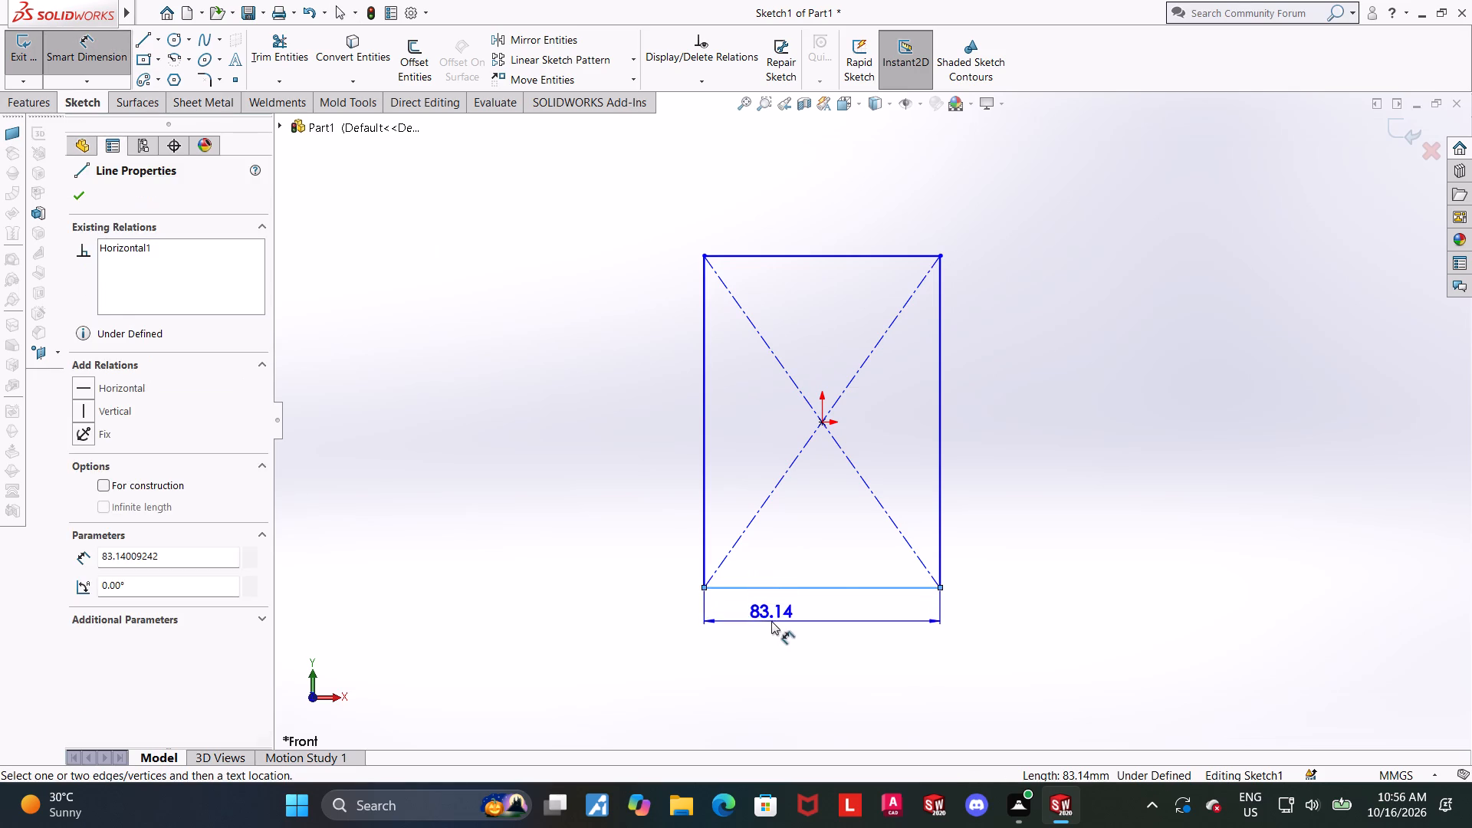
text(76)
key(Return)
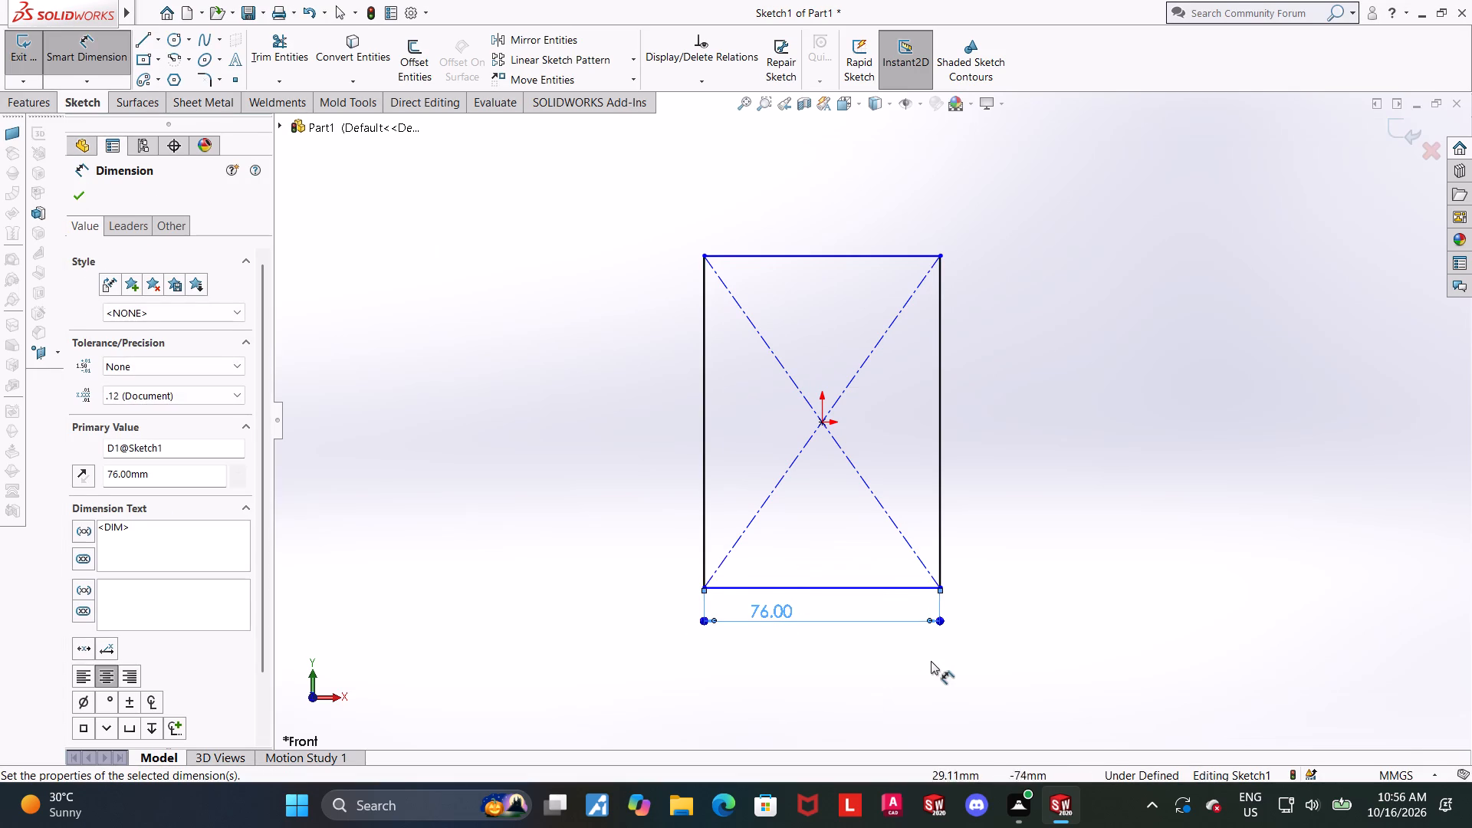
scroll(931, 661, up, 1)
scroll(861, 612, down, 1)
key(Escape)
scroll(979, 332, down, 1)
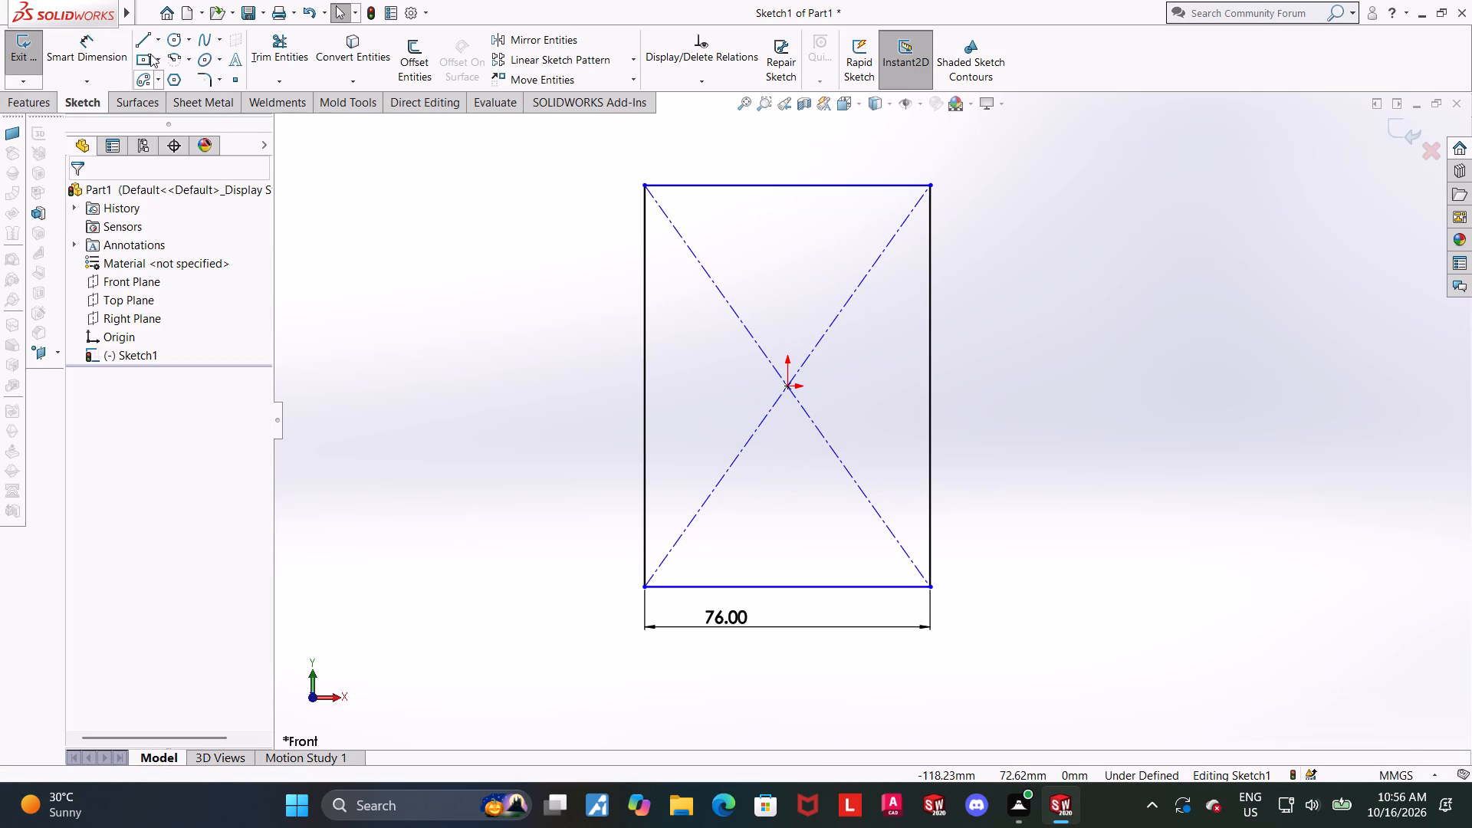
Draw a corner rectangle about 28 mm wide and 29 mm high standing on the large rectangle's bottom edge.
click(158, 54)
click(159, 80)
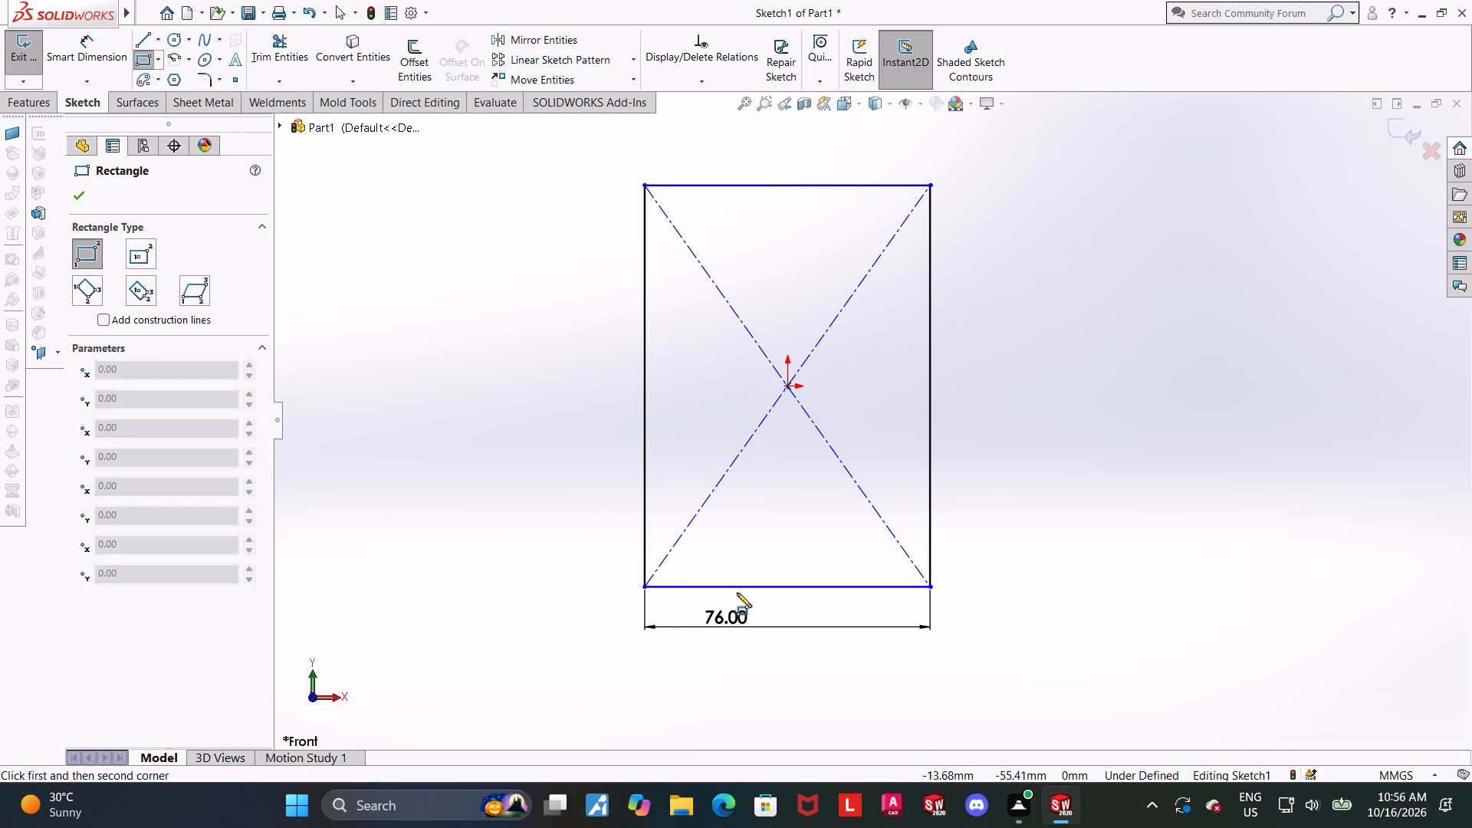
click(738, 585)
click(843, 479)
key(Escape)
key(Escape)
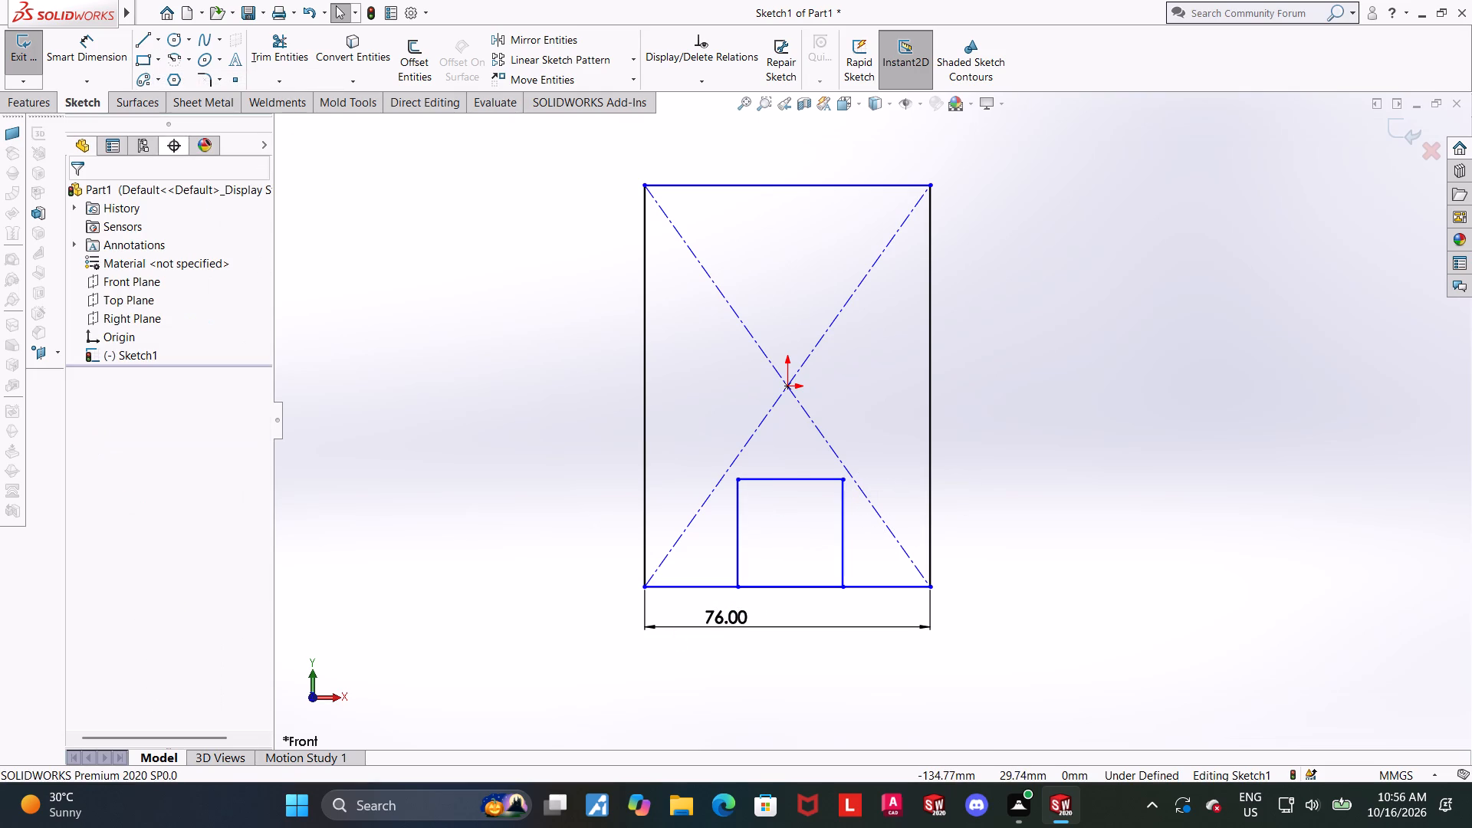
Dimension the small rectangle's width to 36 mm.
click(107, 43)
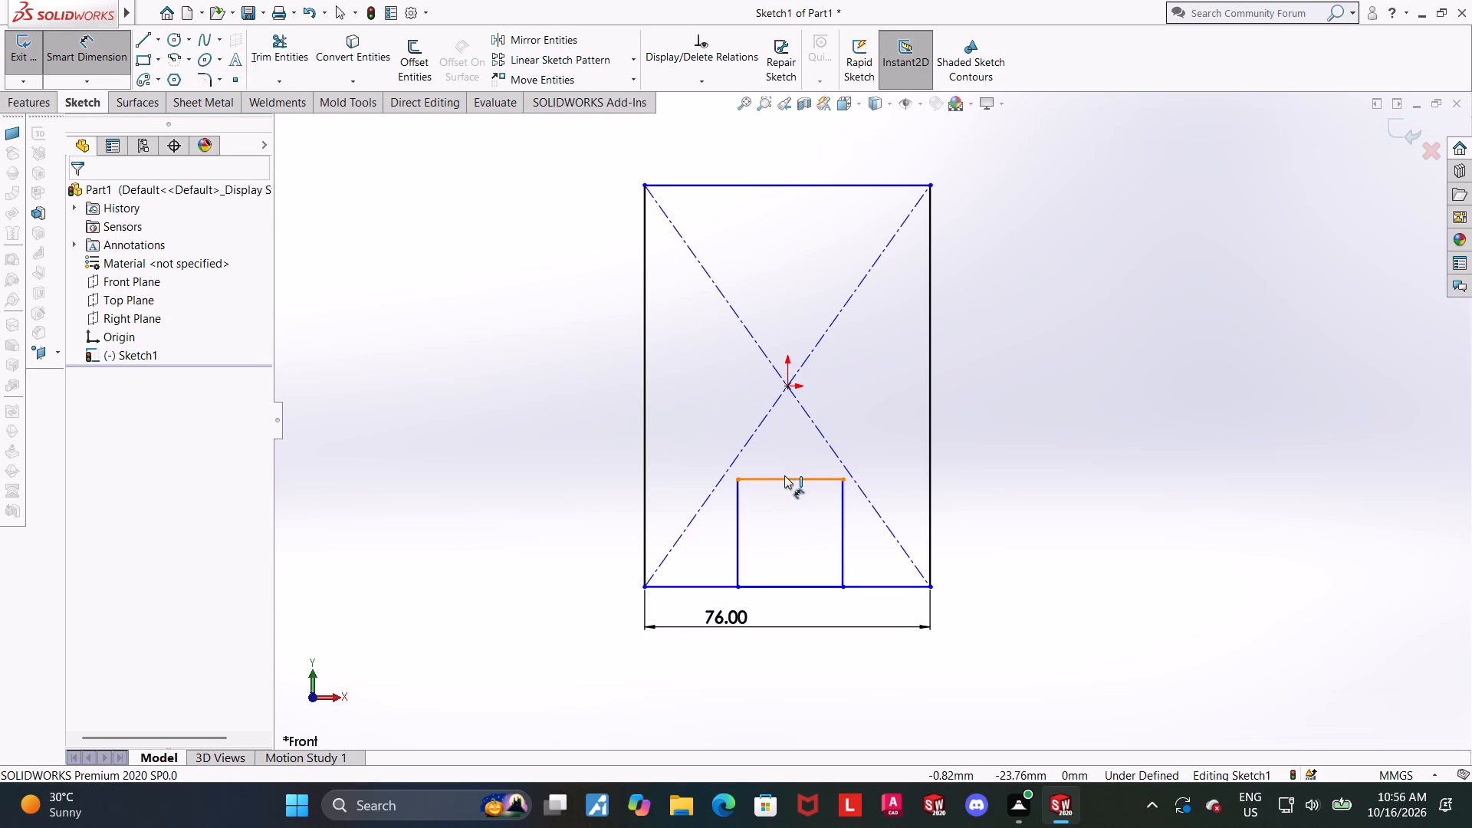
click(784, 475)
click(806, 603)
text(36)
key(Return)
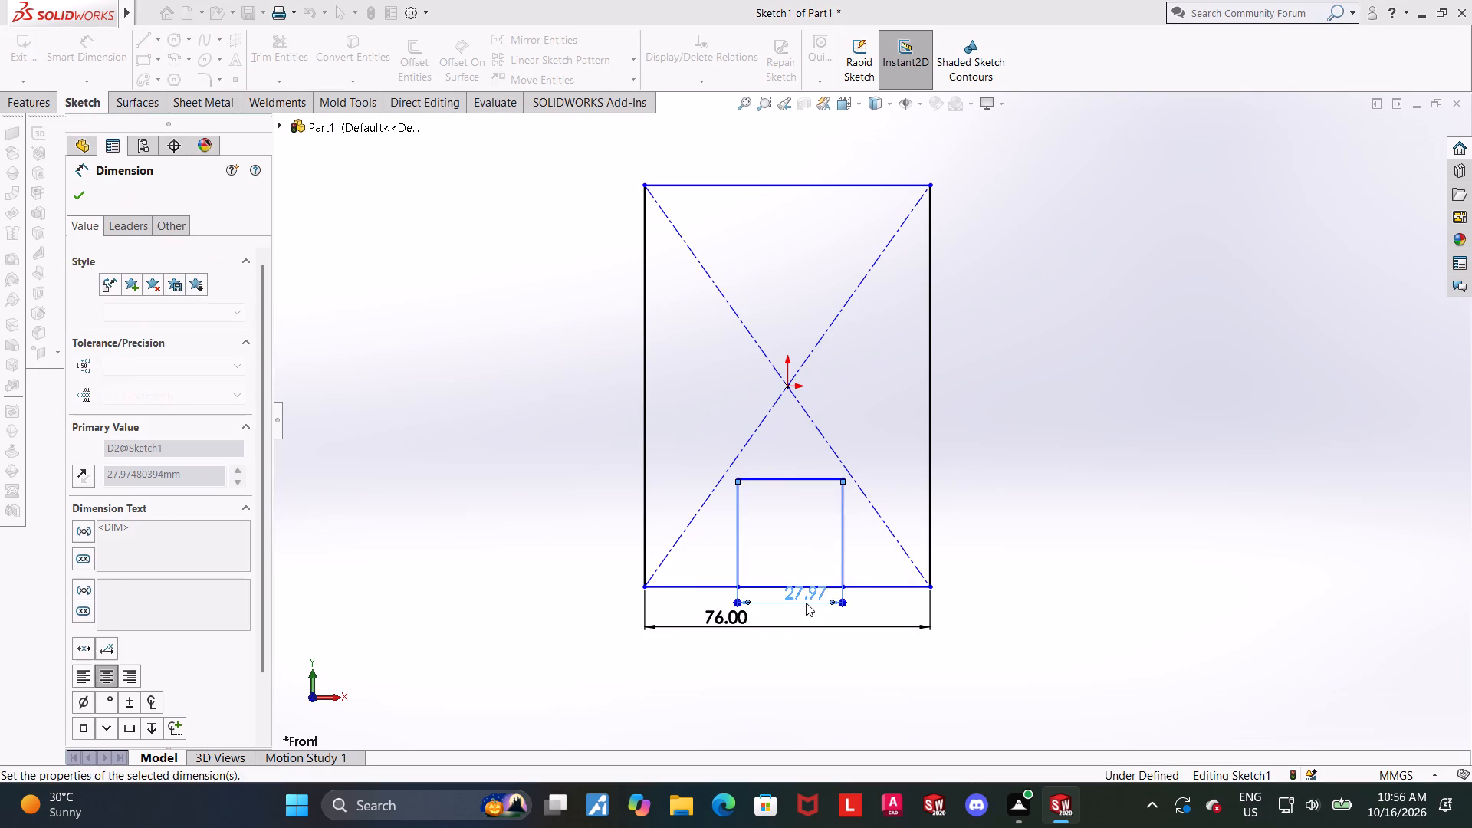
key(Escape)
key(Escape)
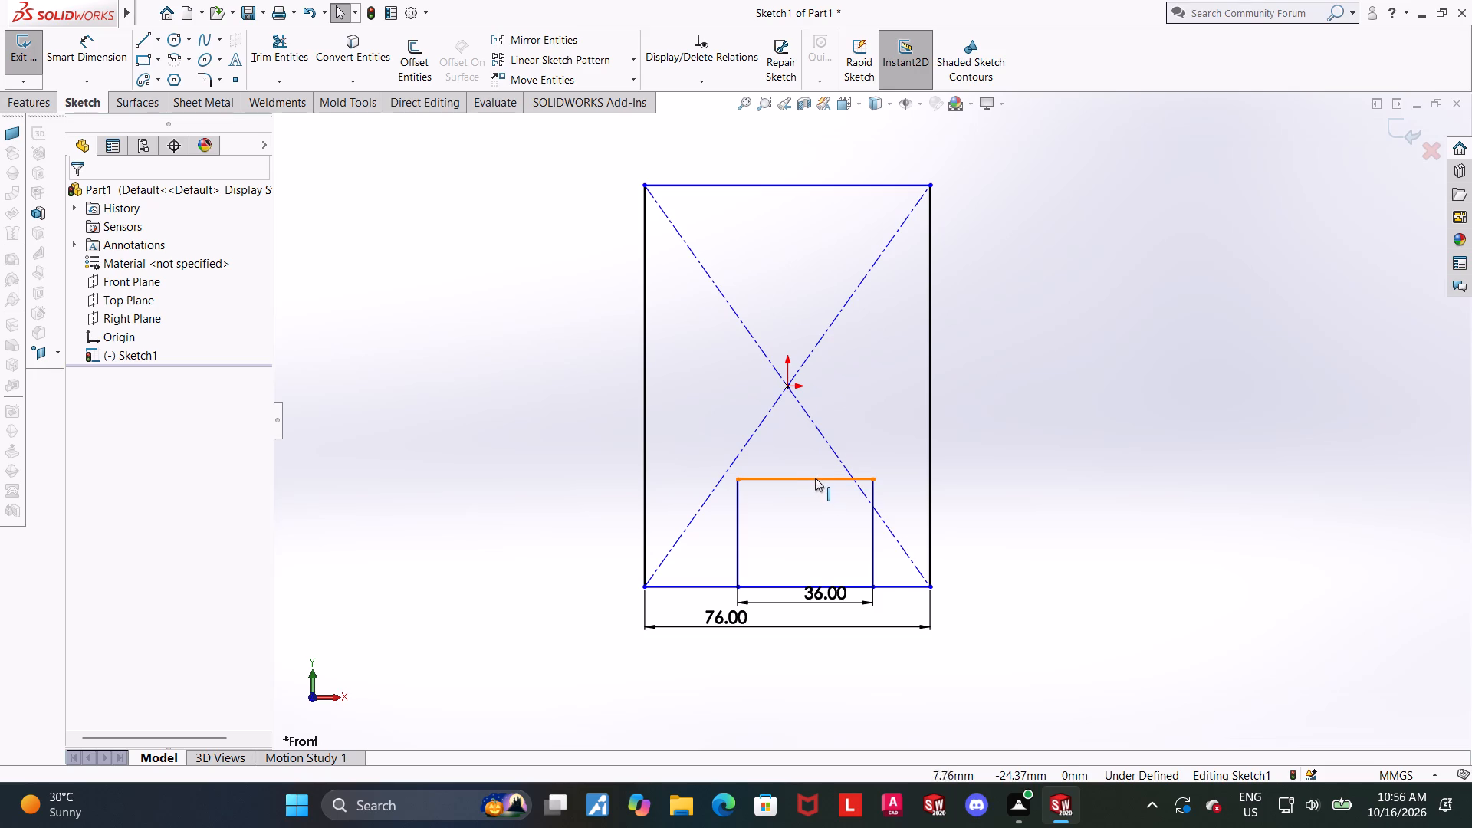
Add a Vertical relation between the midpoint of the small rectangle's top edge and the origin.
click(806, 480)
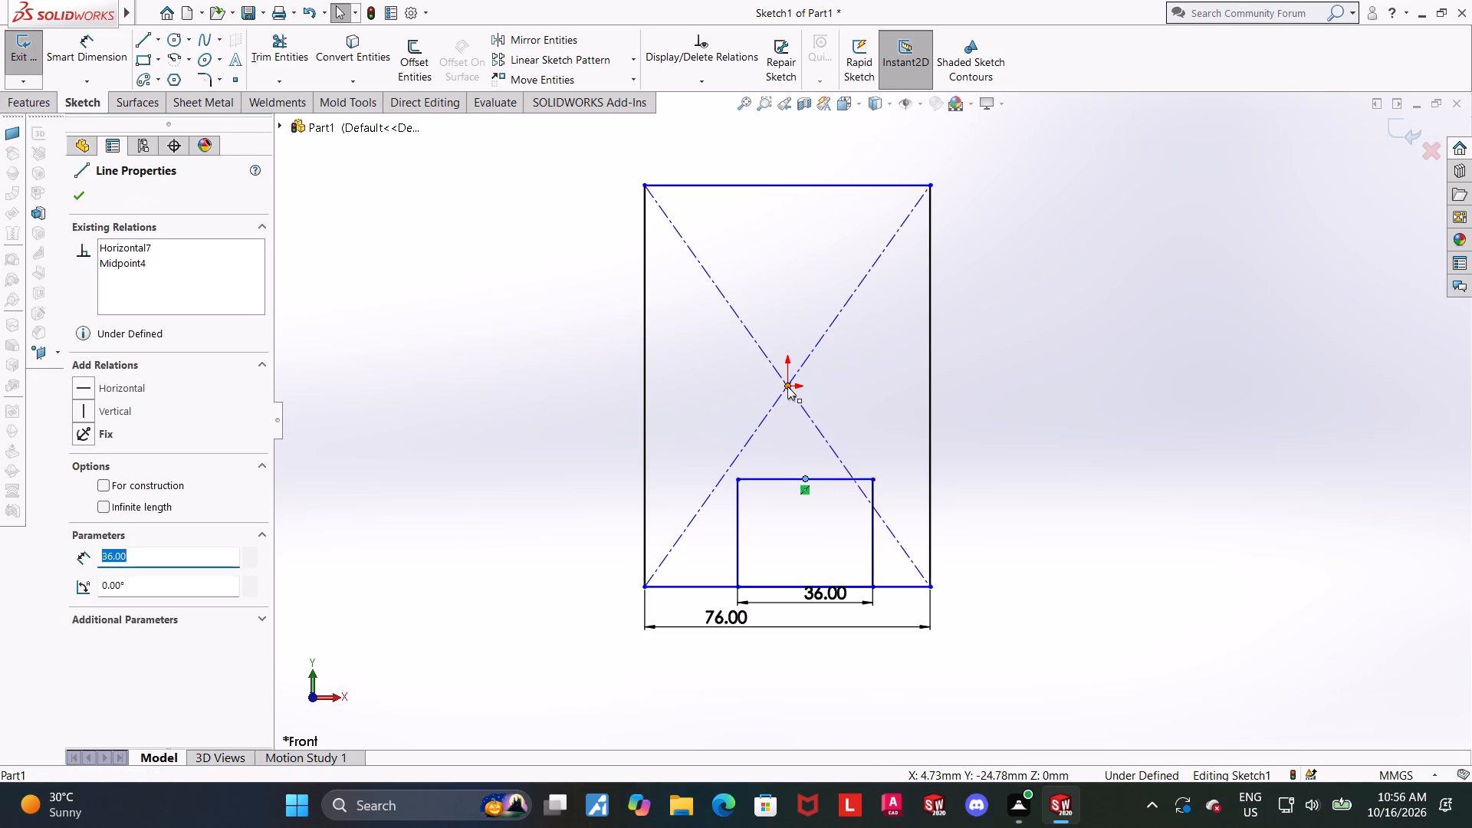
ctrl+click(787, 386)
click(81, 491)
scroll(1027, 455, up, 1)
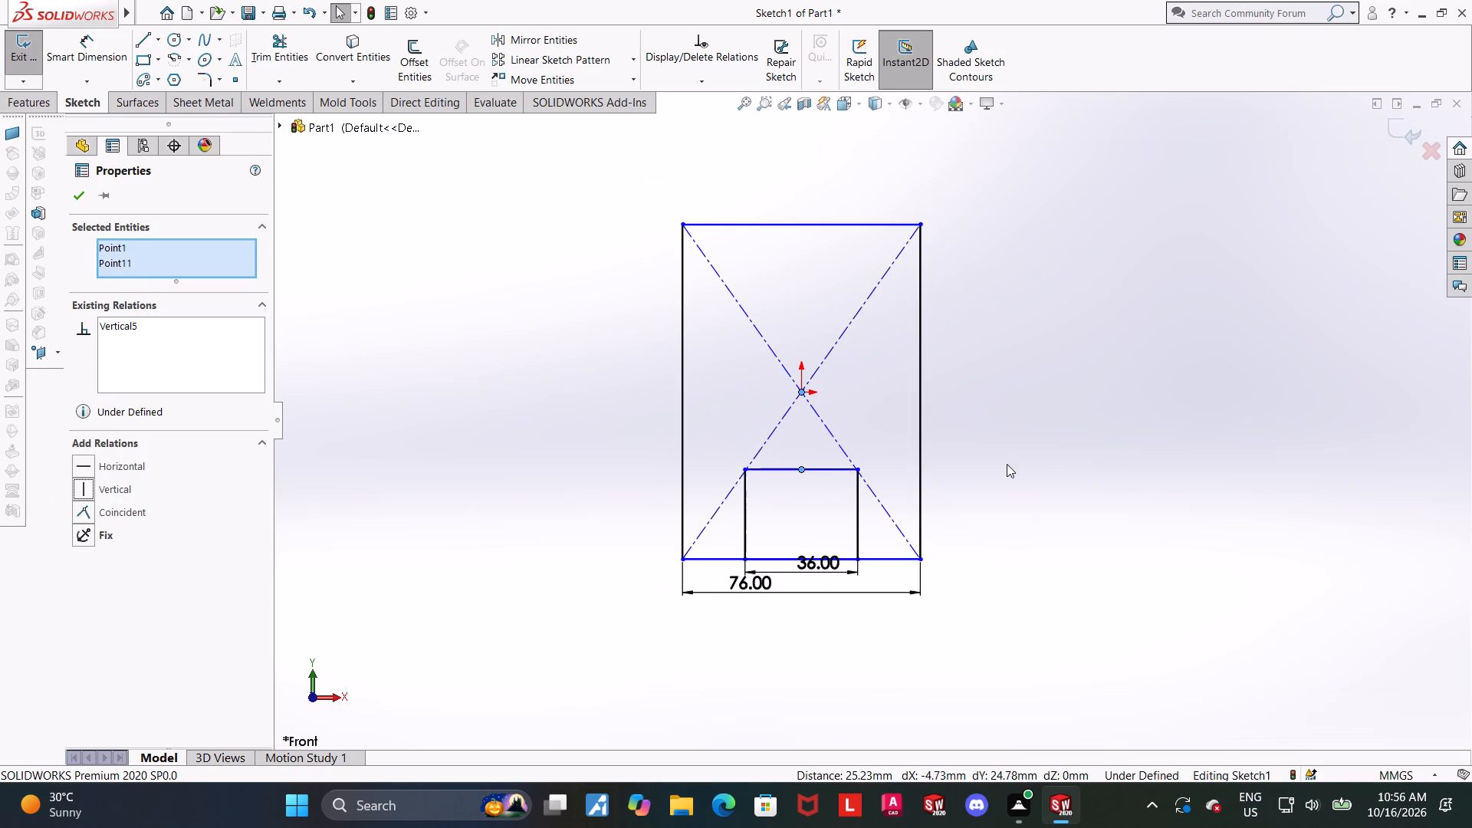
scroll(959, 475, down, 1)
key(Escape)
Dimension the small rectangle's height above the large rectangle's bottom edge to 20 mm.
click(83, 54)
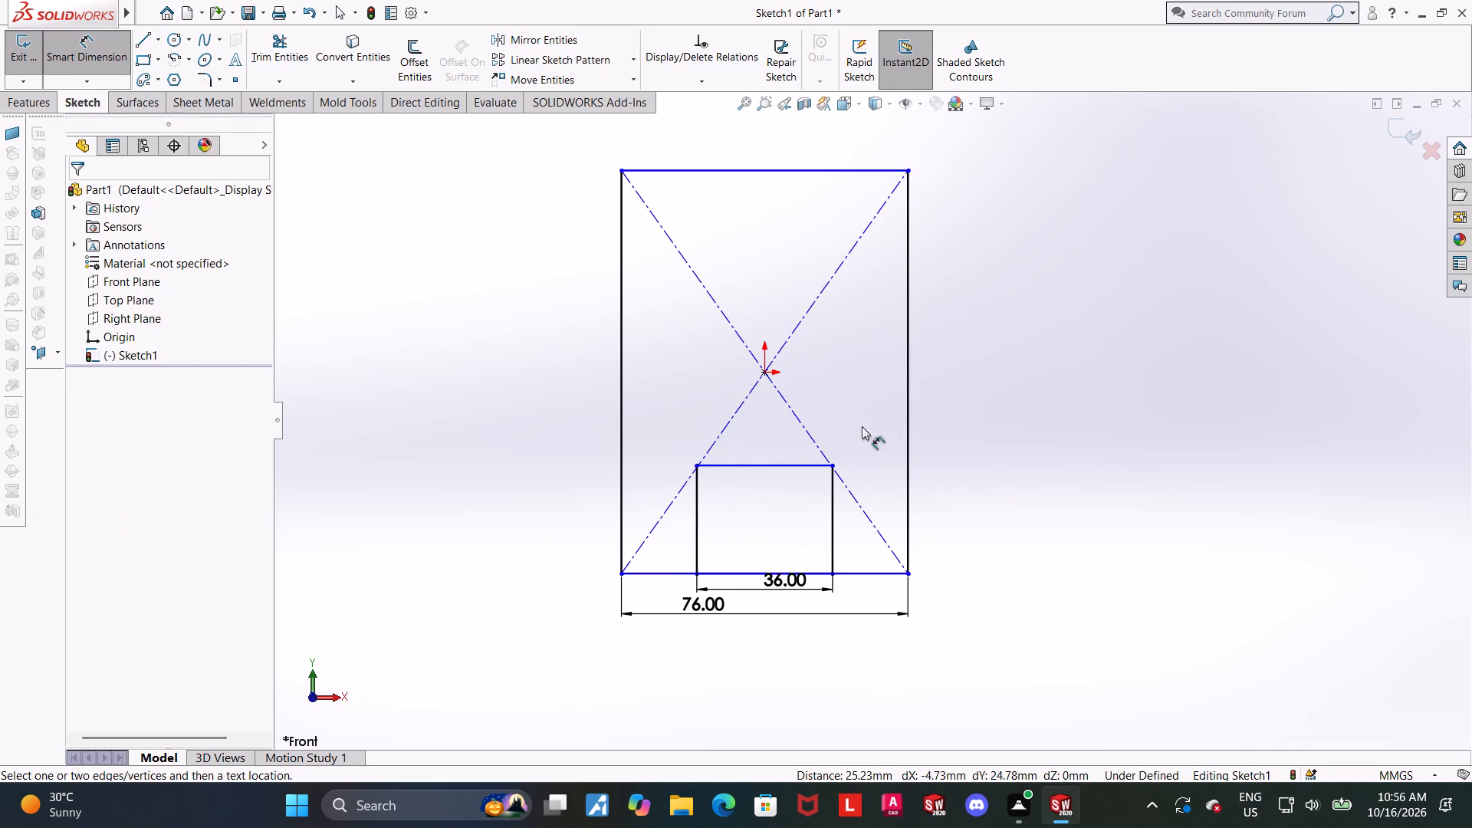
click(770, 465)
click(813, 571)
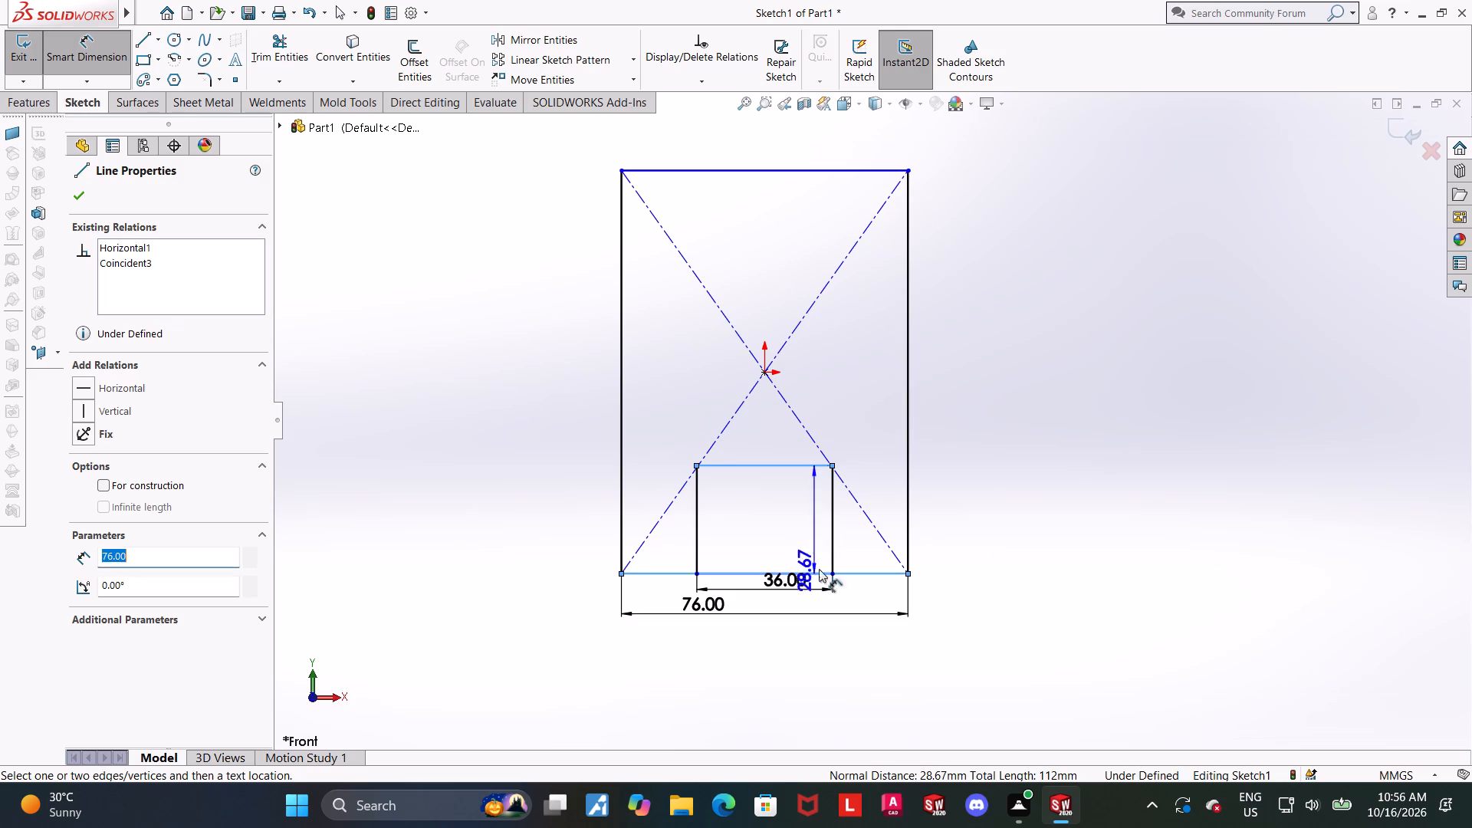
click(1056, 514)
text(20)
key(Return)
key(Escape)
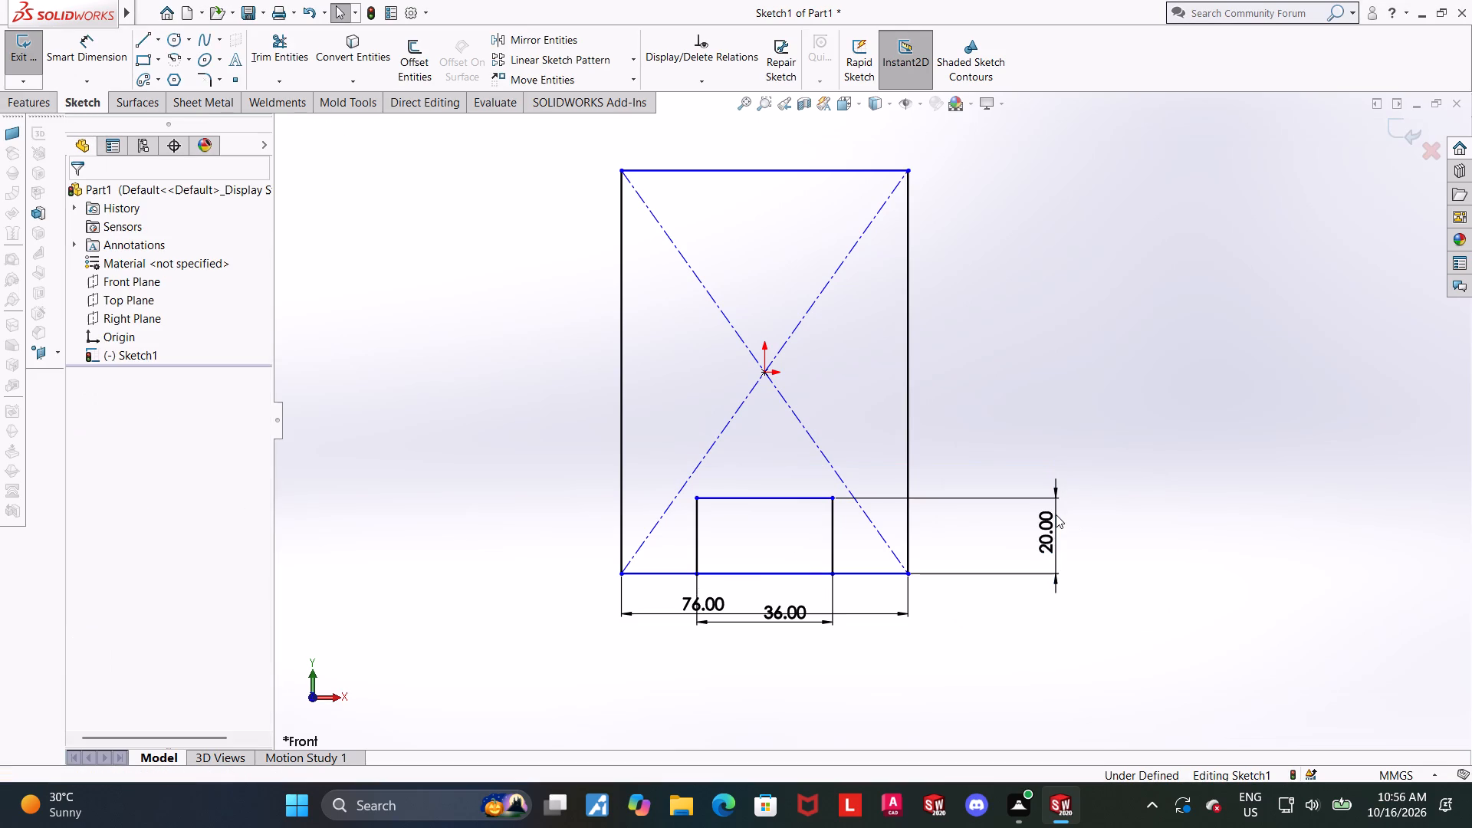
Move the 76 mm width dimension farther below the sketch, clear of the 36 mm dimension.
click(965, 658)
drag(695, 606, 692, 683)
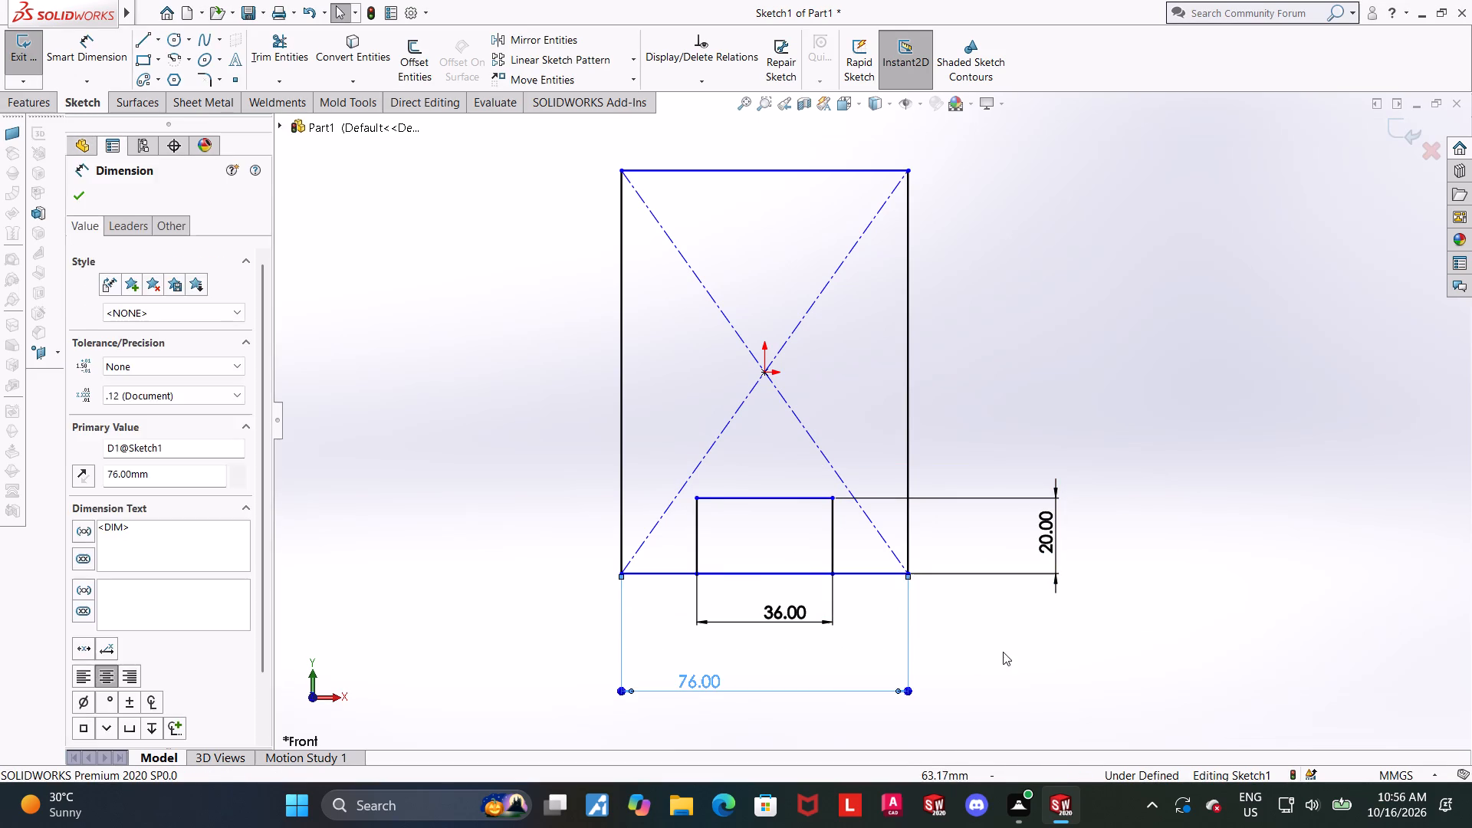
click(1003, 652)
Trim away the bottom line between the small rectangle's sides to leave an open notch in the profile.
click(271, 46)
scroll(756, 560, up, 2)
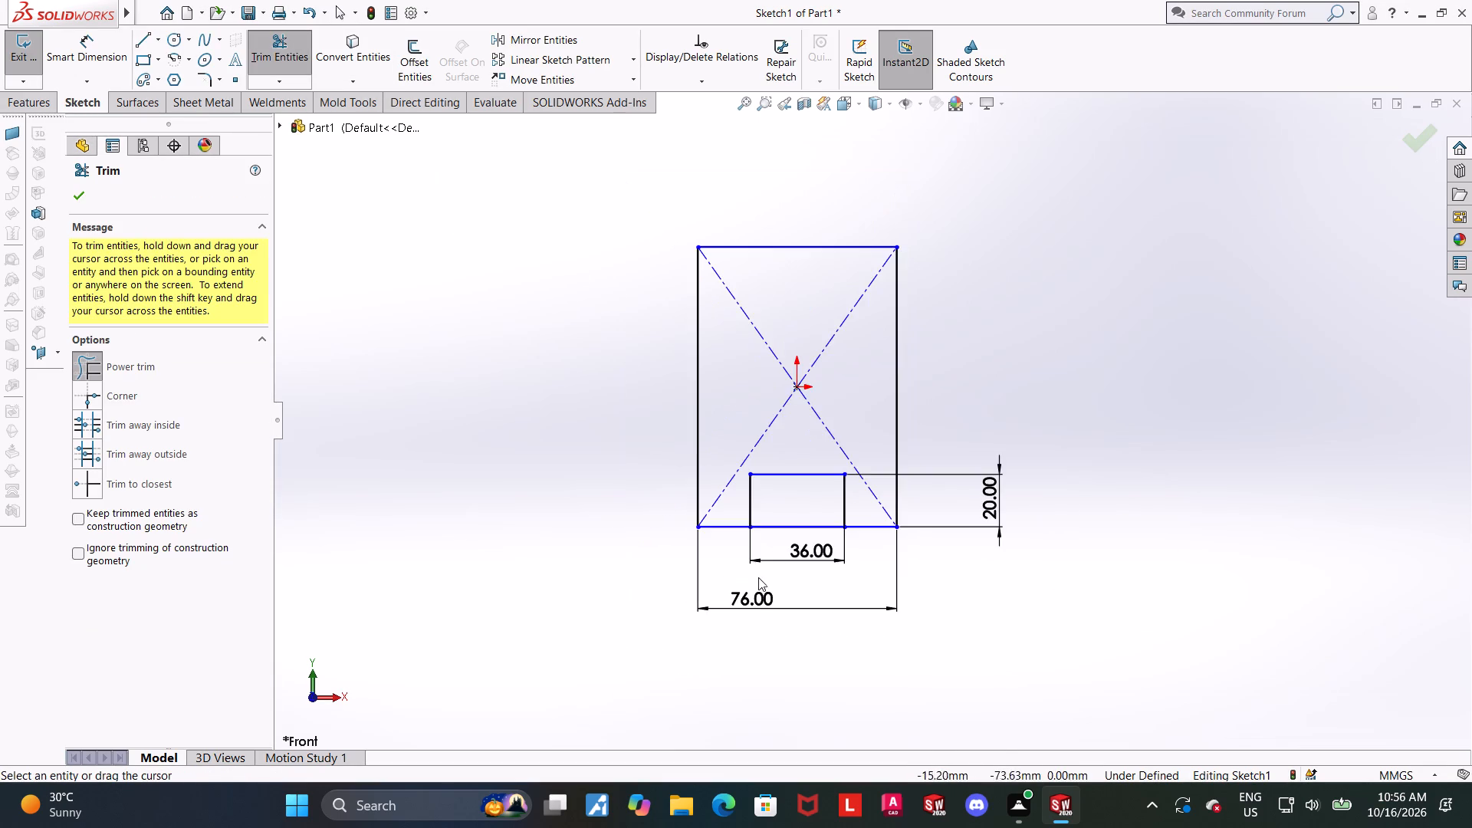
scroll(777, 534, down, 5)
drag(837, 498, 831, 420)
scroll(968, 512, up, 3)
scroll(1010, 397, down, 1)
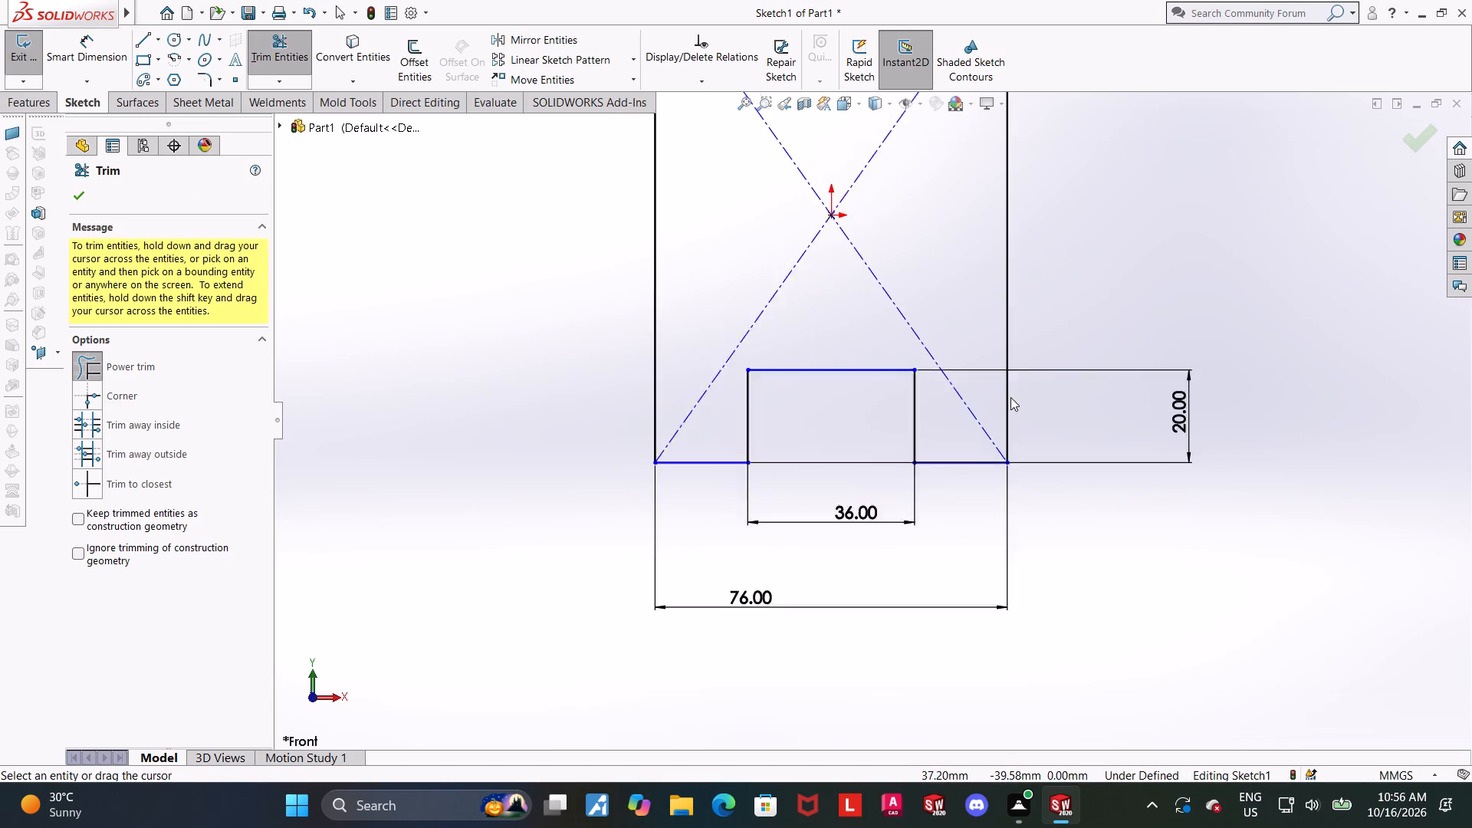
key(Escape)
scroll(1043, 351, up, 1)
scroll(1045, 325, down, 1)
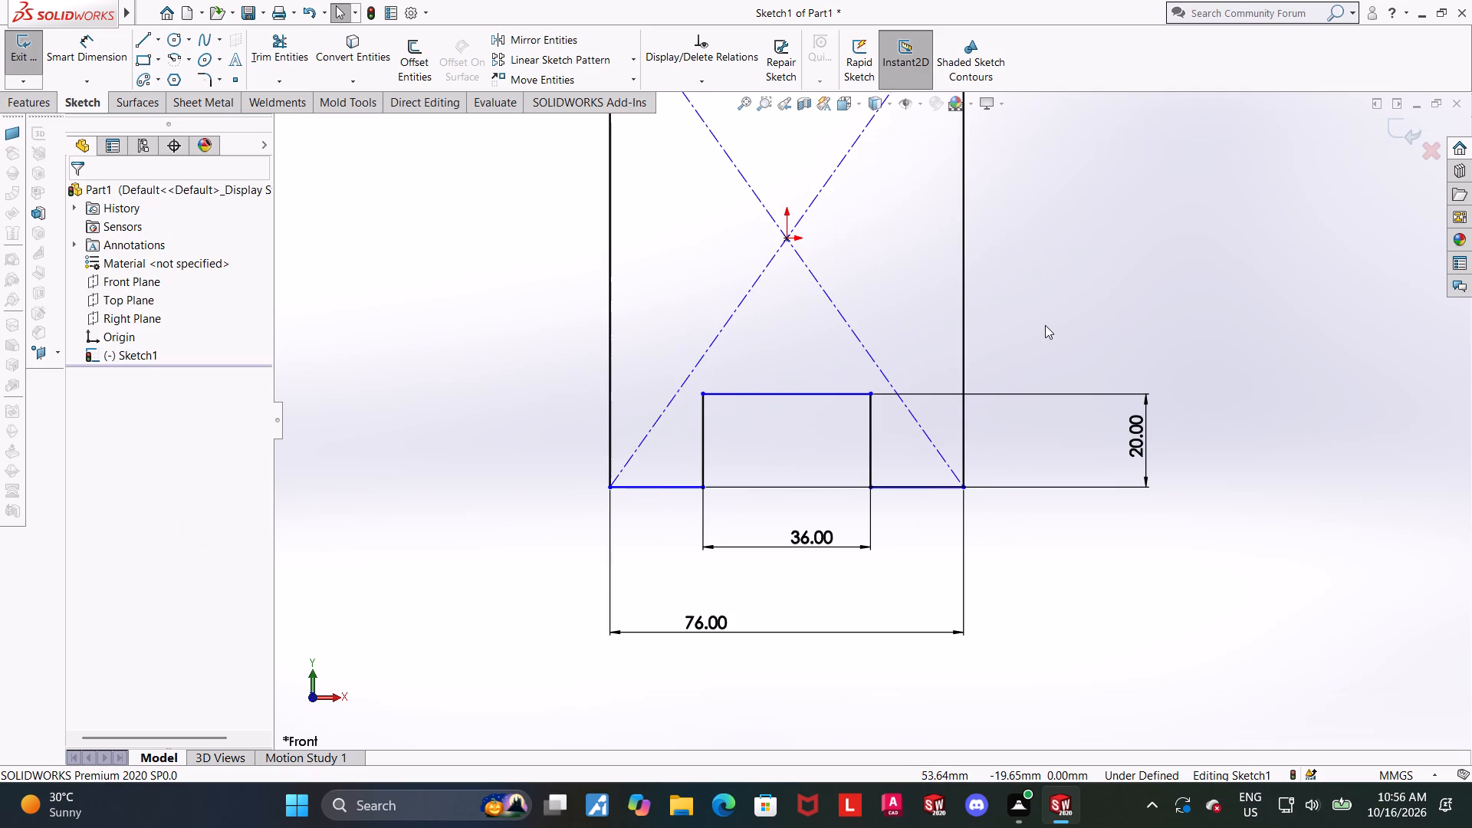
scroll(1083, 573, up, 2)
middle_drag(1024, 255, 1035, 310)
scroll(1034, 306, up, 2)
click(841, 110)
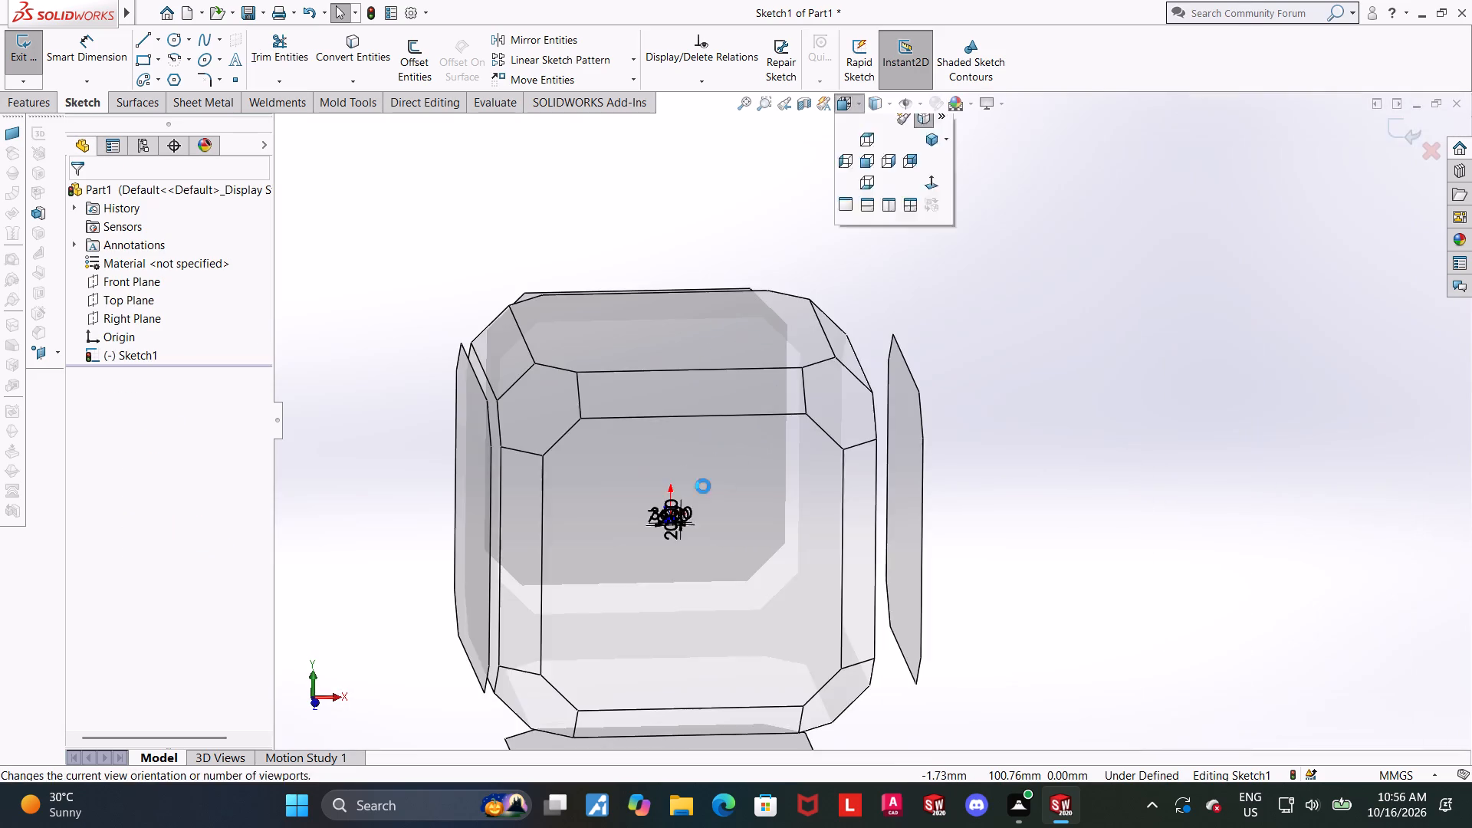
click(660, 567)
Shorten the large rectangle by pulling its undimensioned top edge down toward the origin.
scroll(922, 262, up, 1)
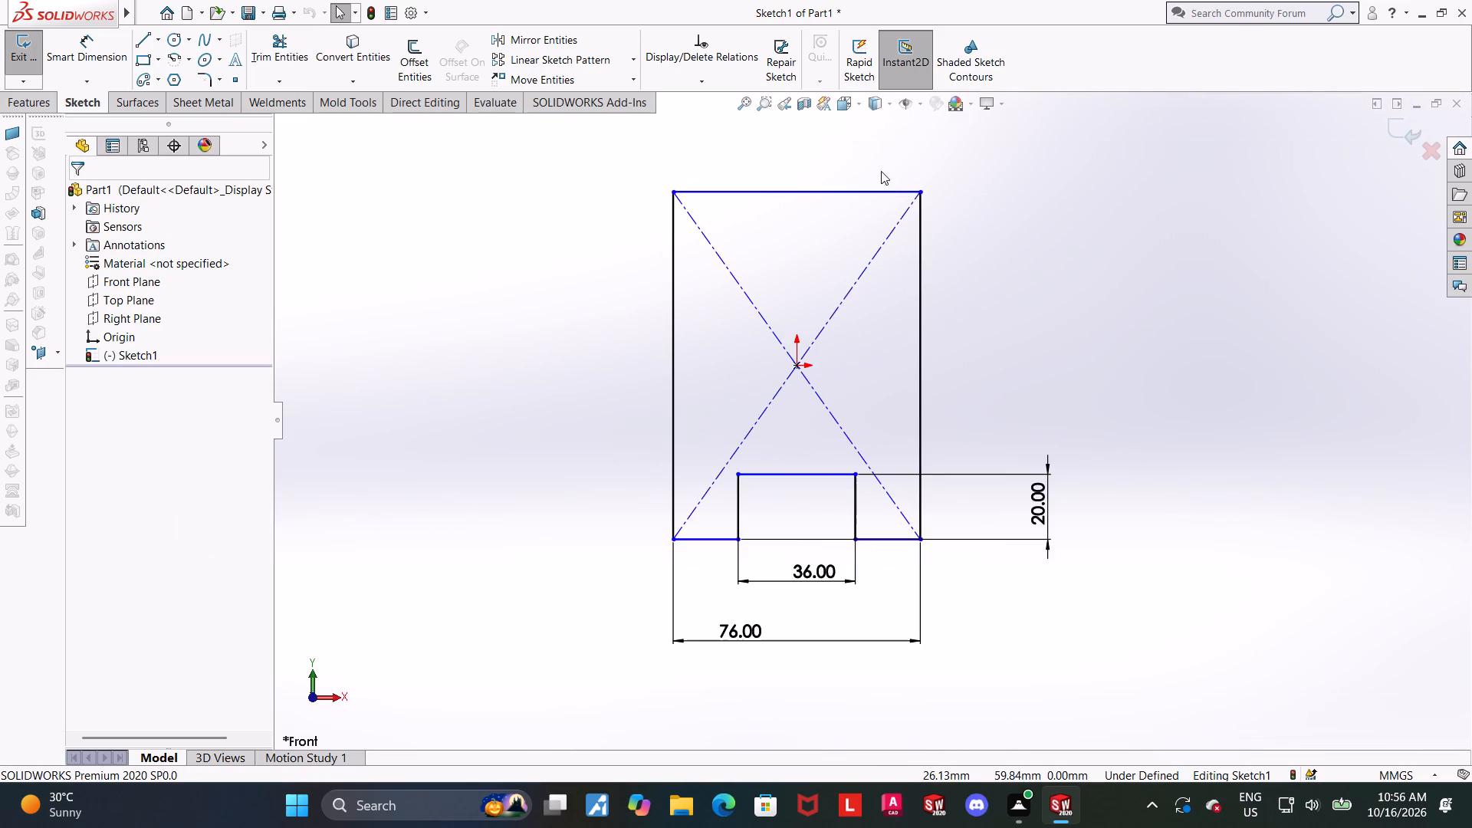
scroll(872, 173, down, 1)
scroll(859, 179, up, 1)
scroll(794, 176, down, 1)
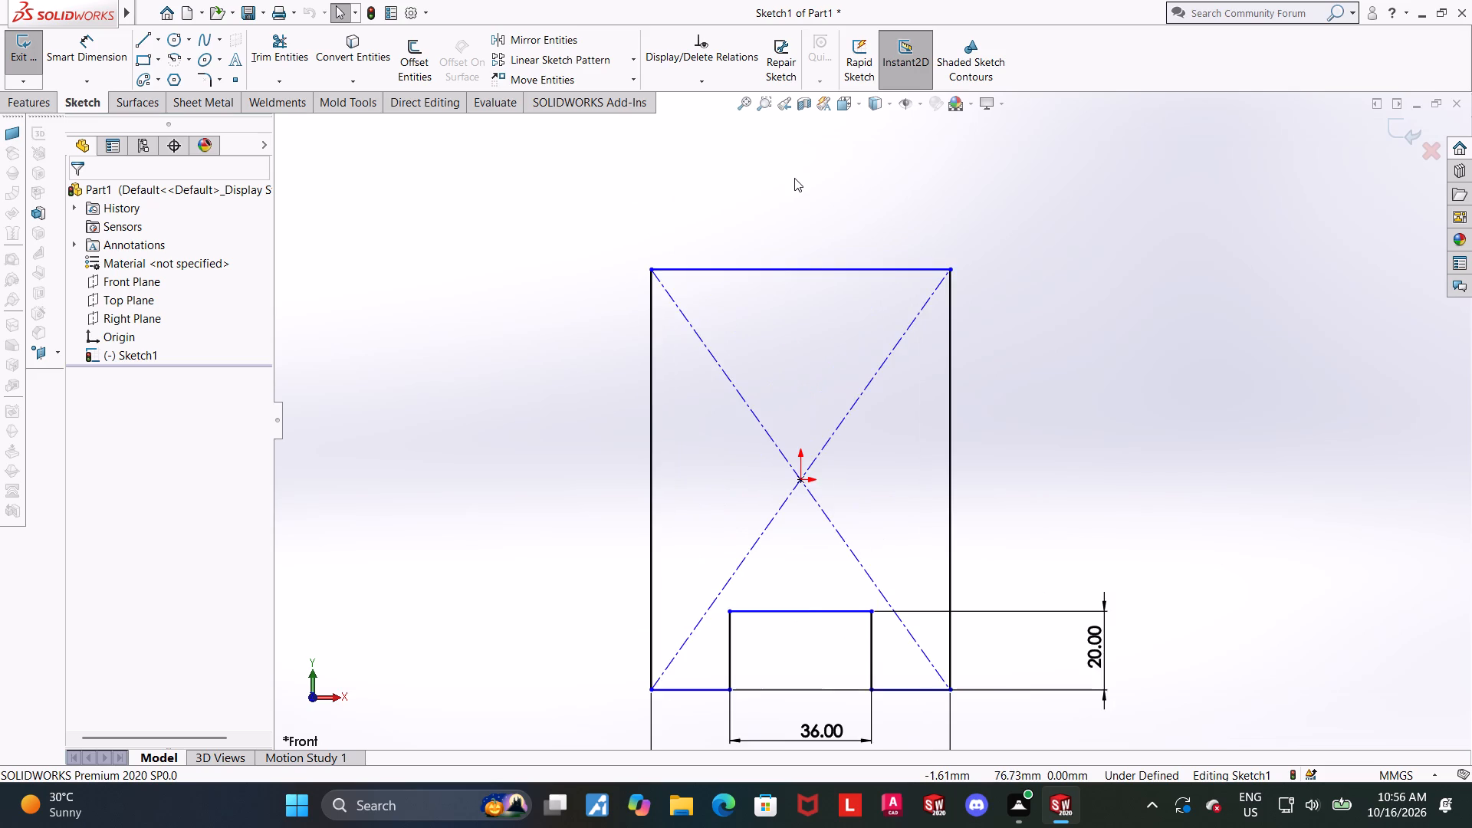
scroll(793, 179, down, 1)
scroll(806, 257, up, 2)
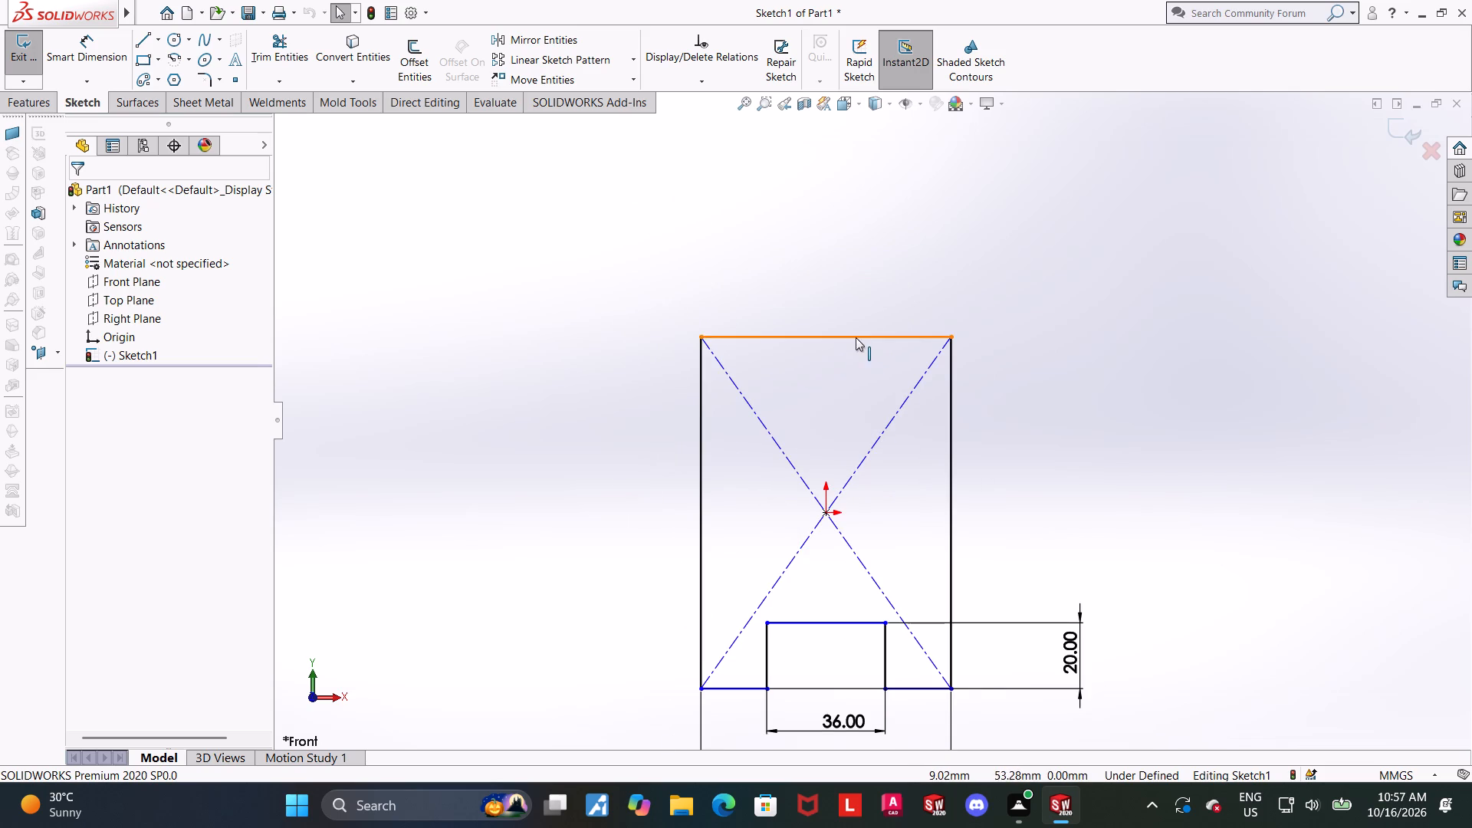
drag(856, 337, 853, 396)
click(1141, 434)
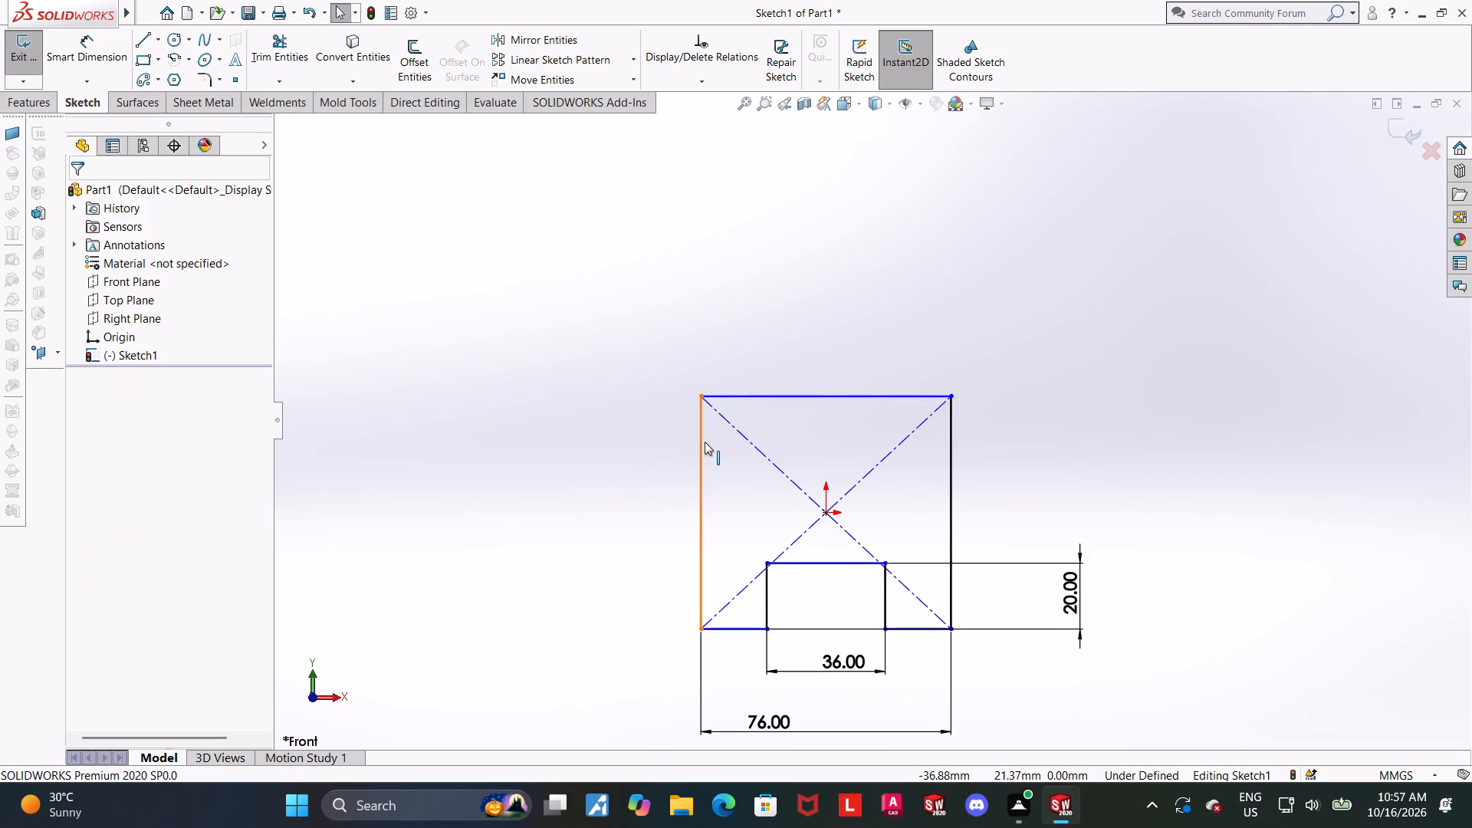
Draw a line chain between the rectangle's top corners: short outward ledges, short vertical sides, inward-sloping sides and a flat top, about 95 mm wide and 42 mm high.
click(148, 40)
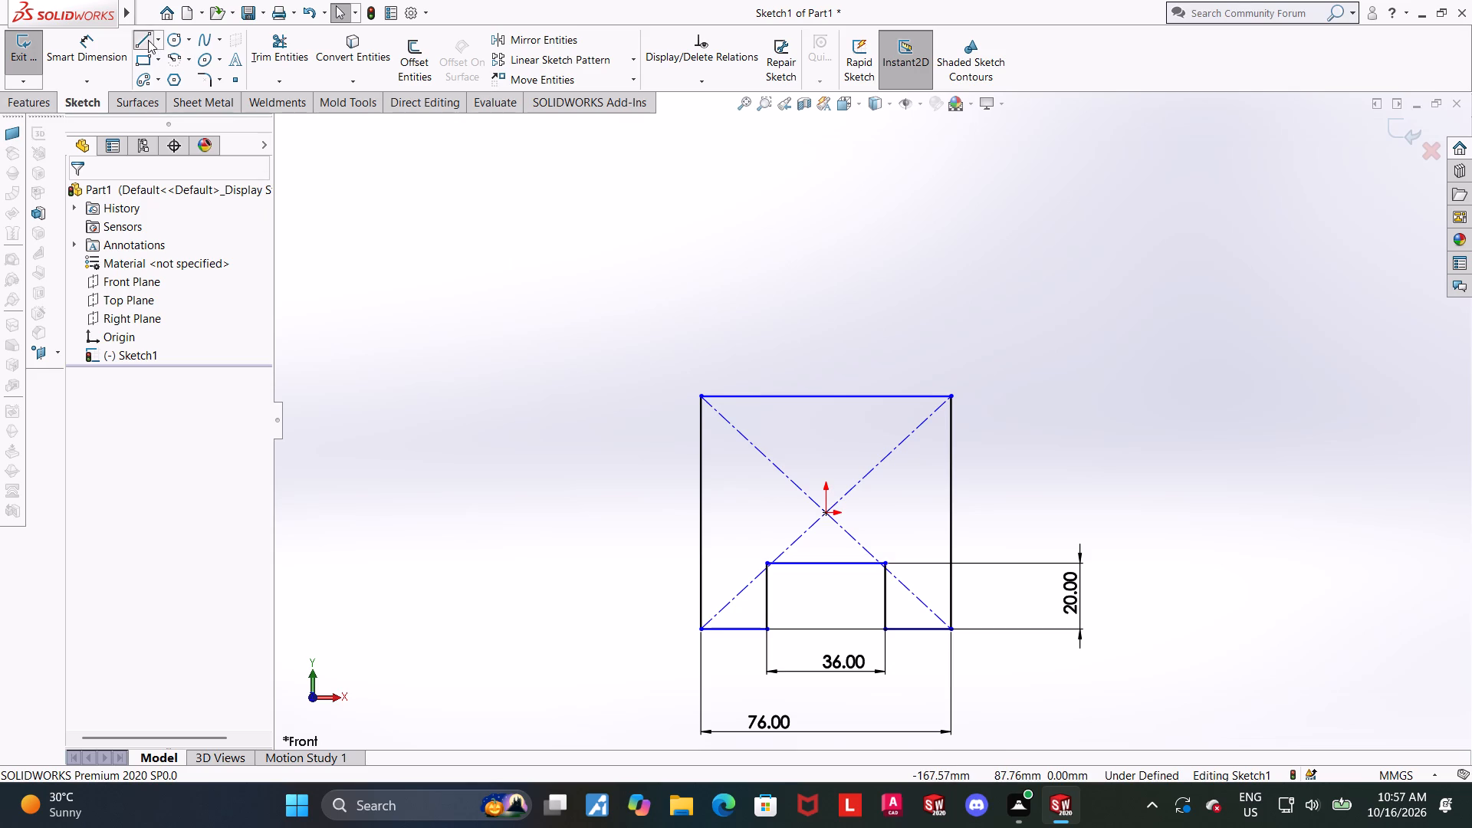
click(700, 397)
click(673, 396)
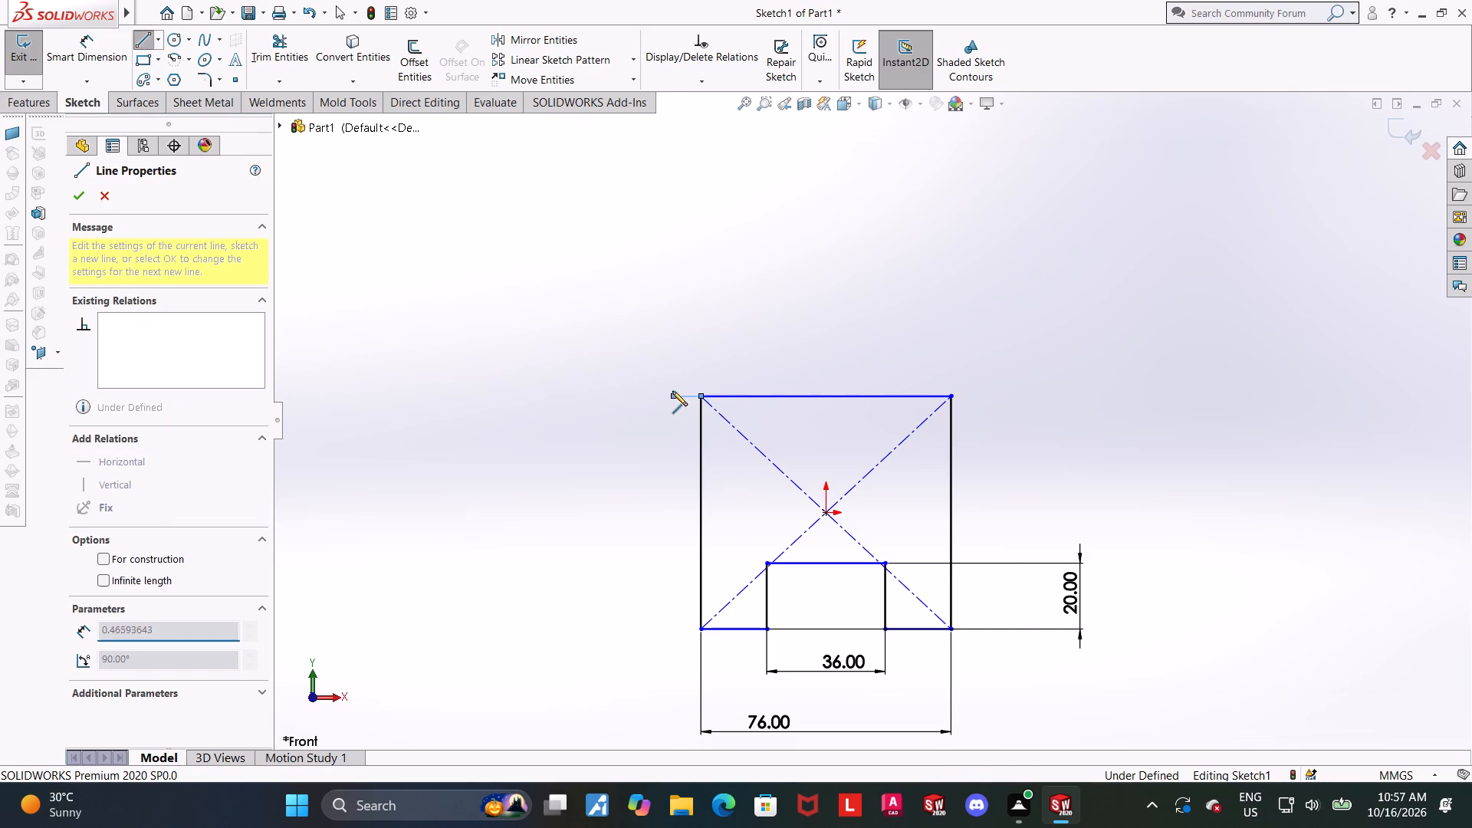
click(670, 358)
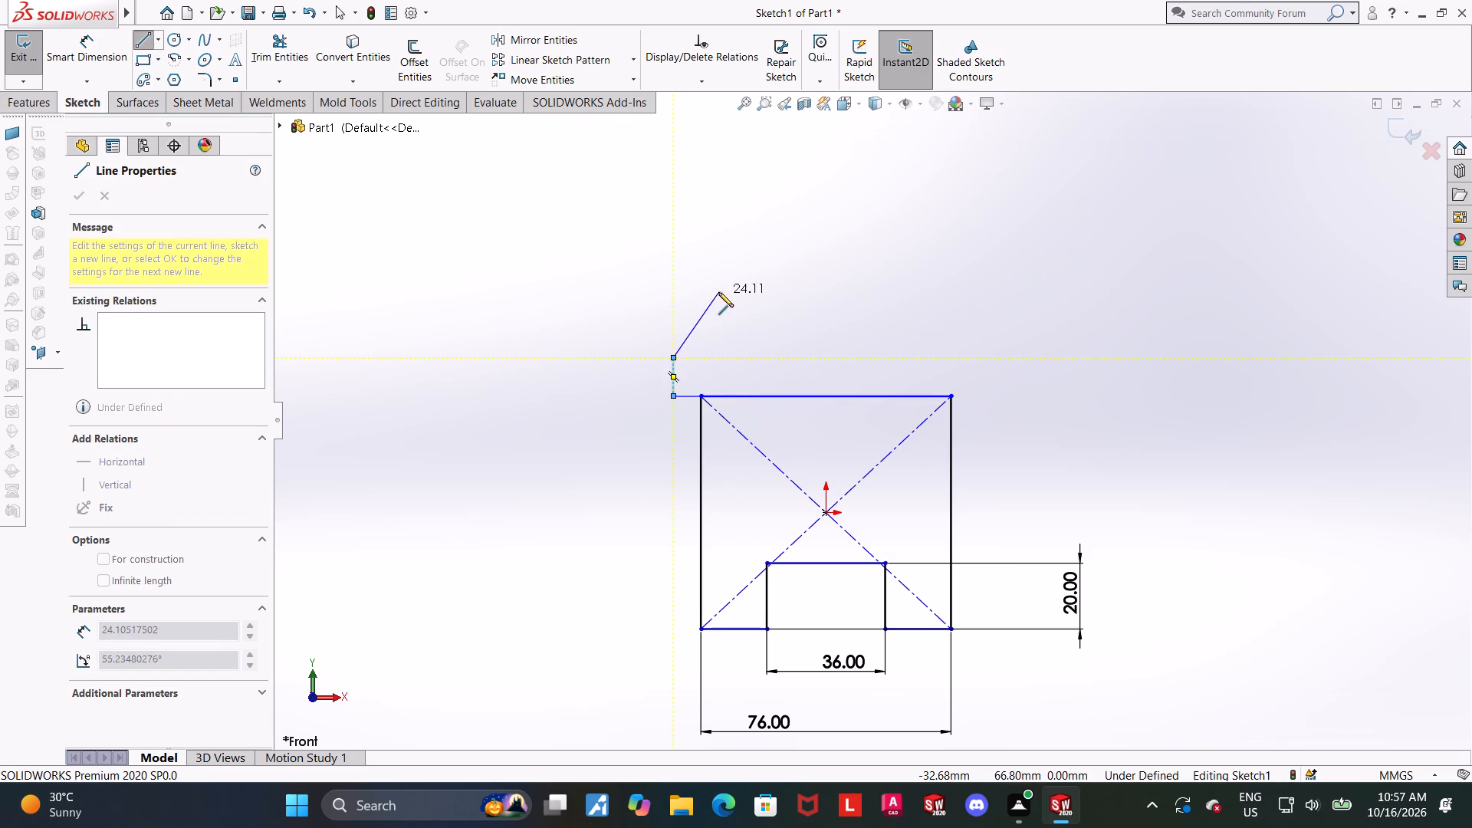
click(731, 258)
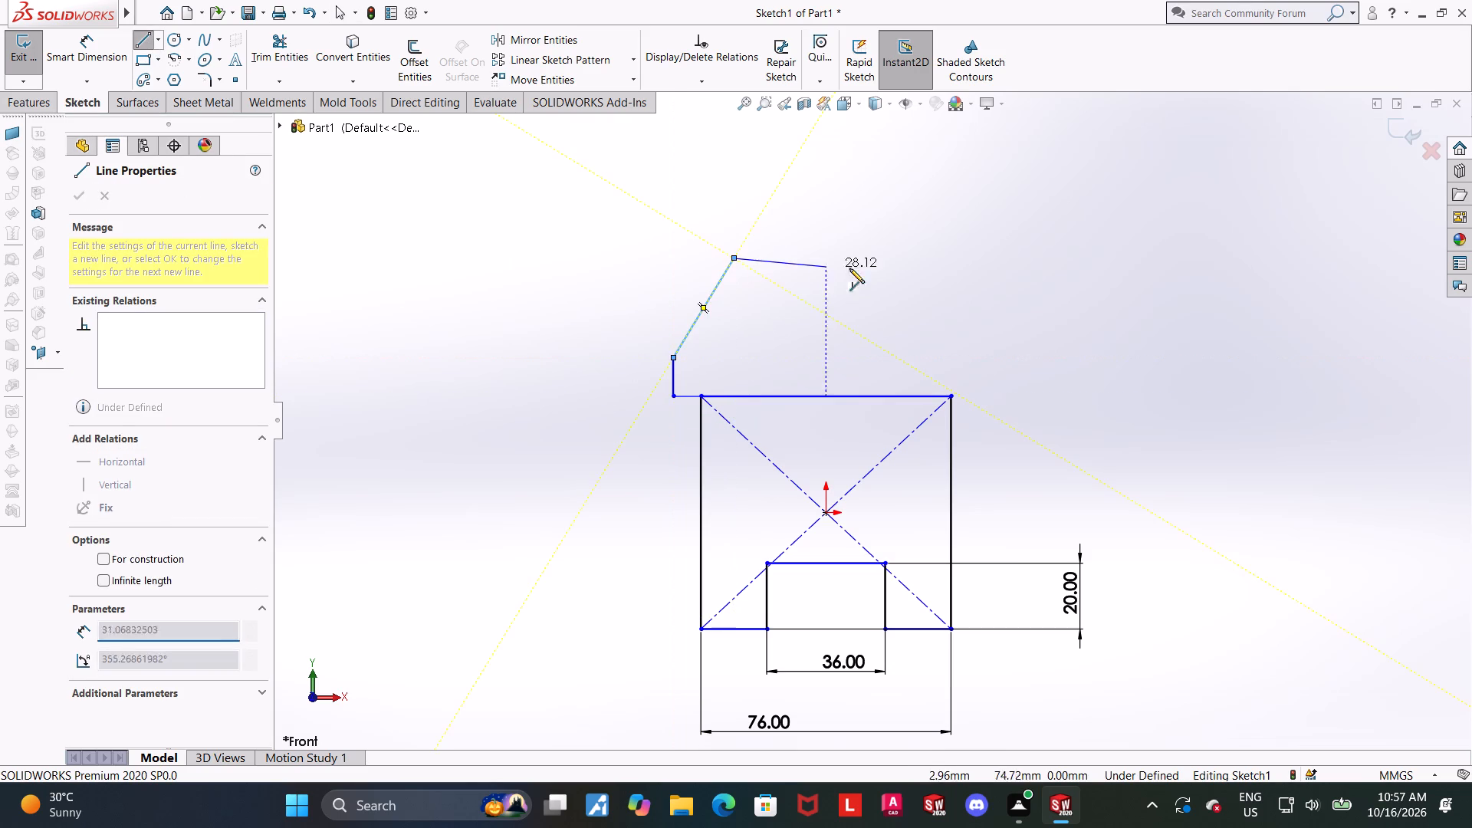
click(934, 256)
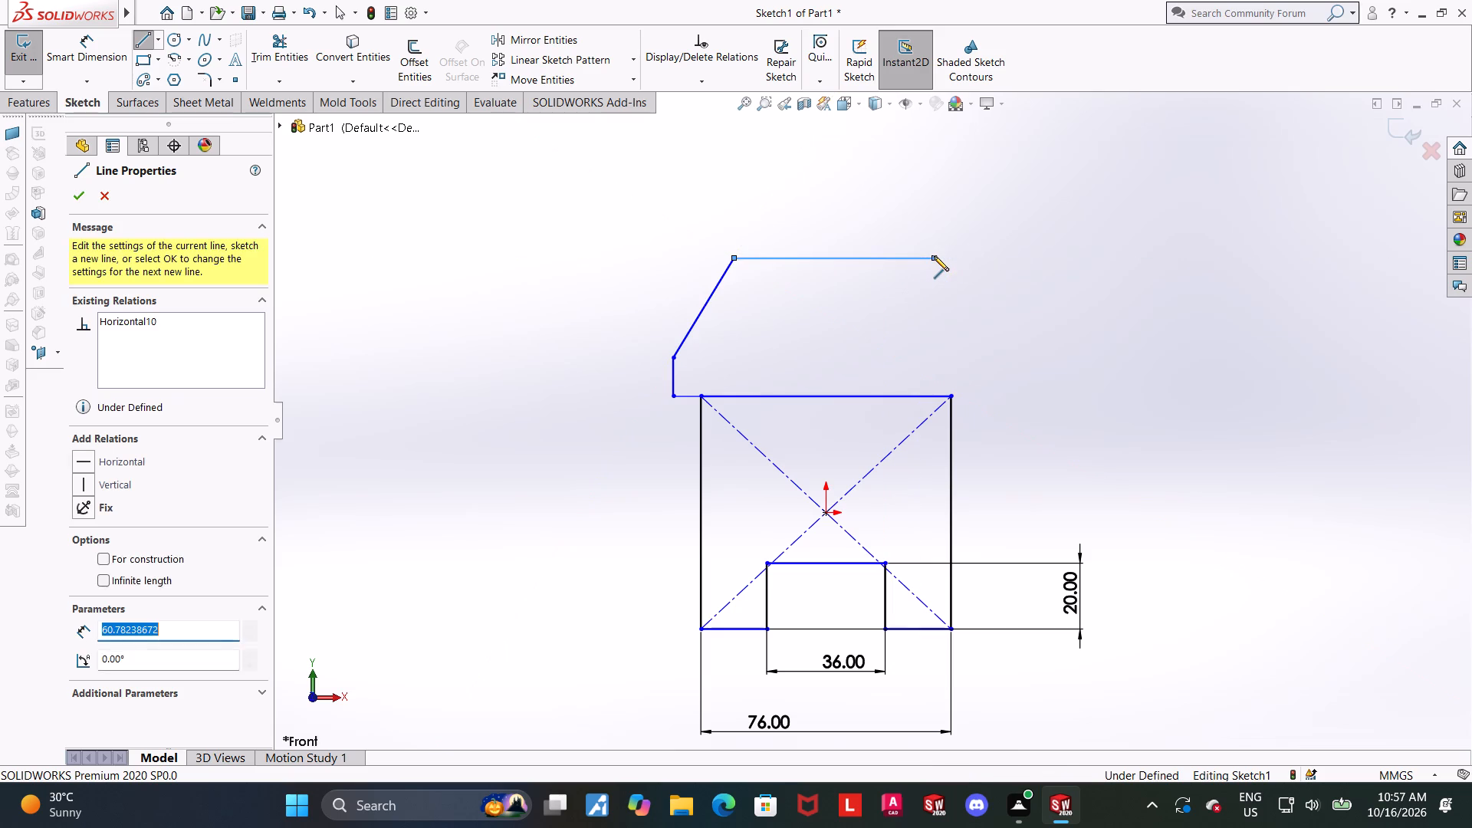
click(985, 352)
click(987, 397)
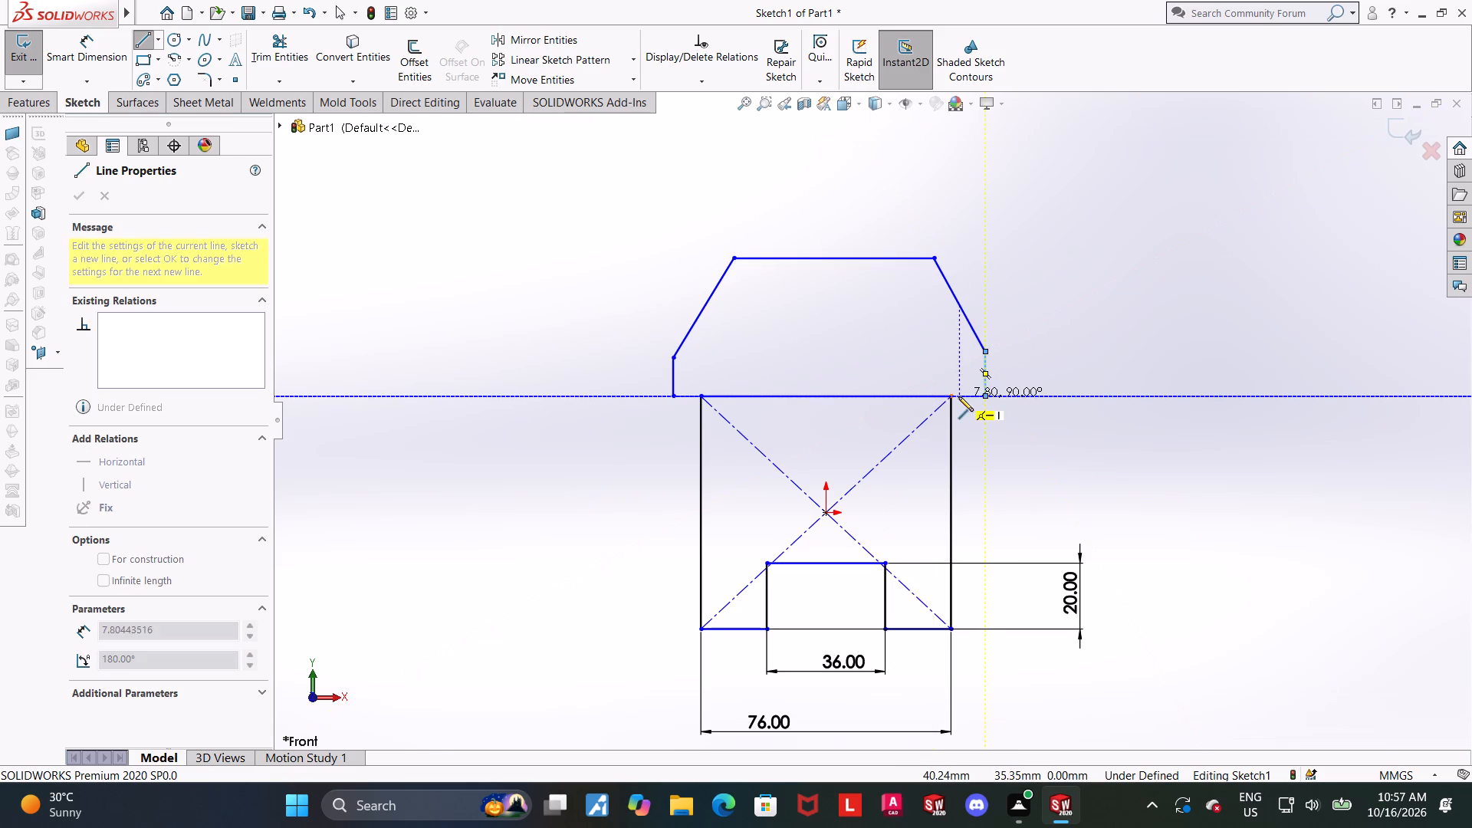
click(953, 399)
key(Escape)
key(Escape)
Dimension the upper section's height, from the rectangle's top edge to the flat top line, to 36 mm.
click(93, 48)
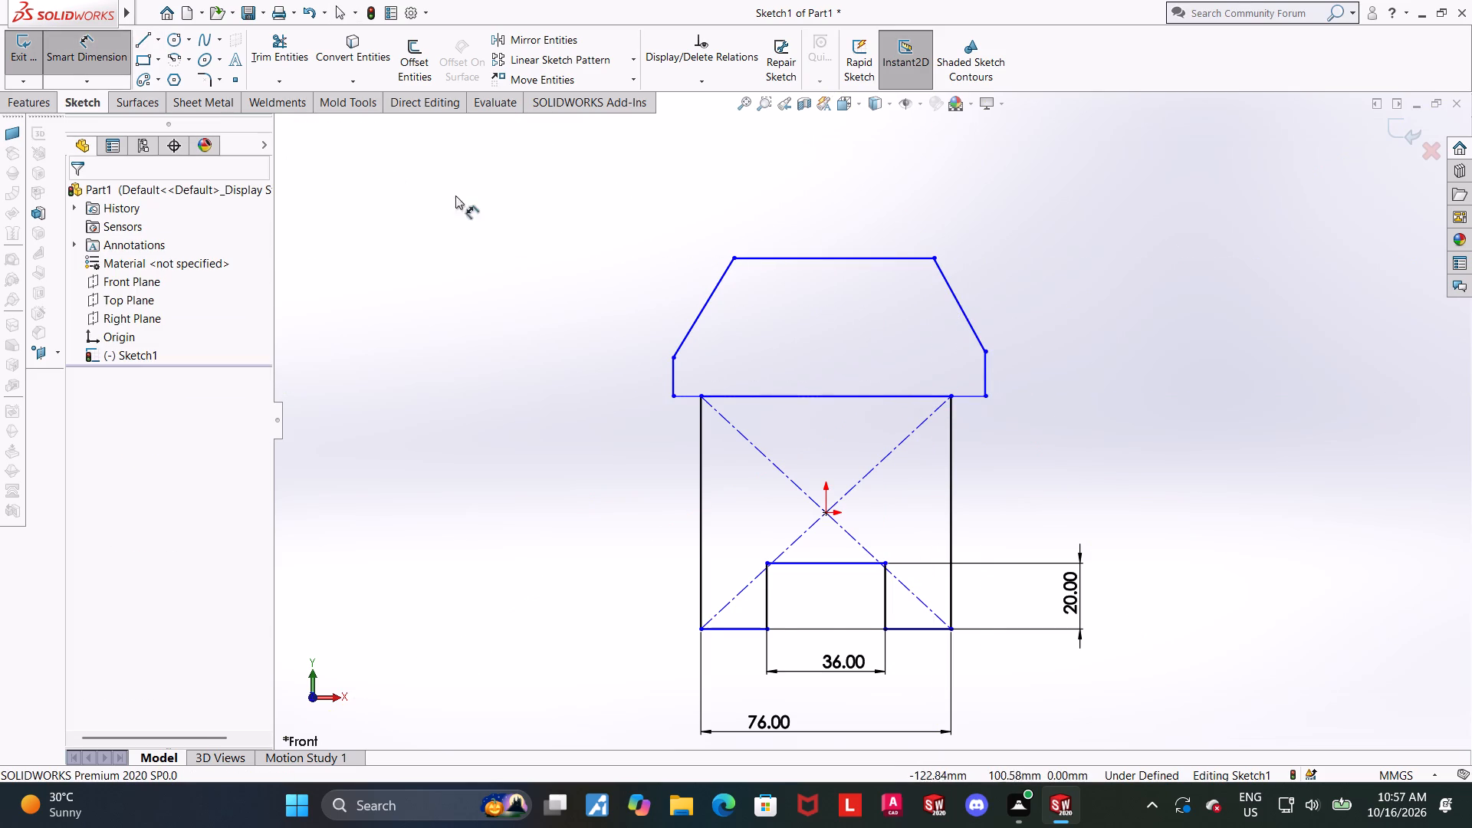
scroll(577, 240, up, 2)
scroll(721, 242, down, 1)
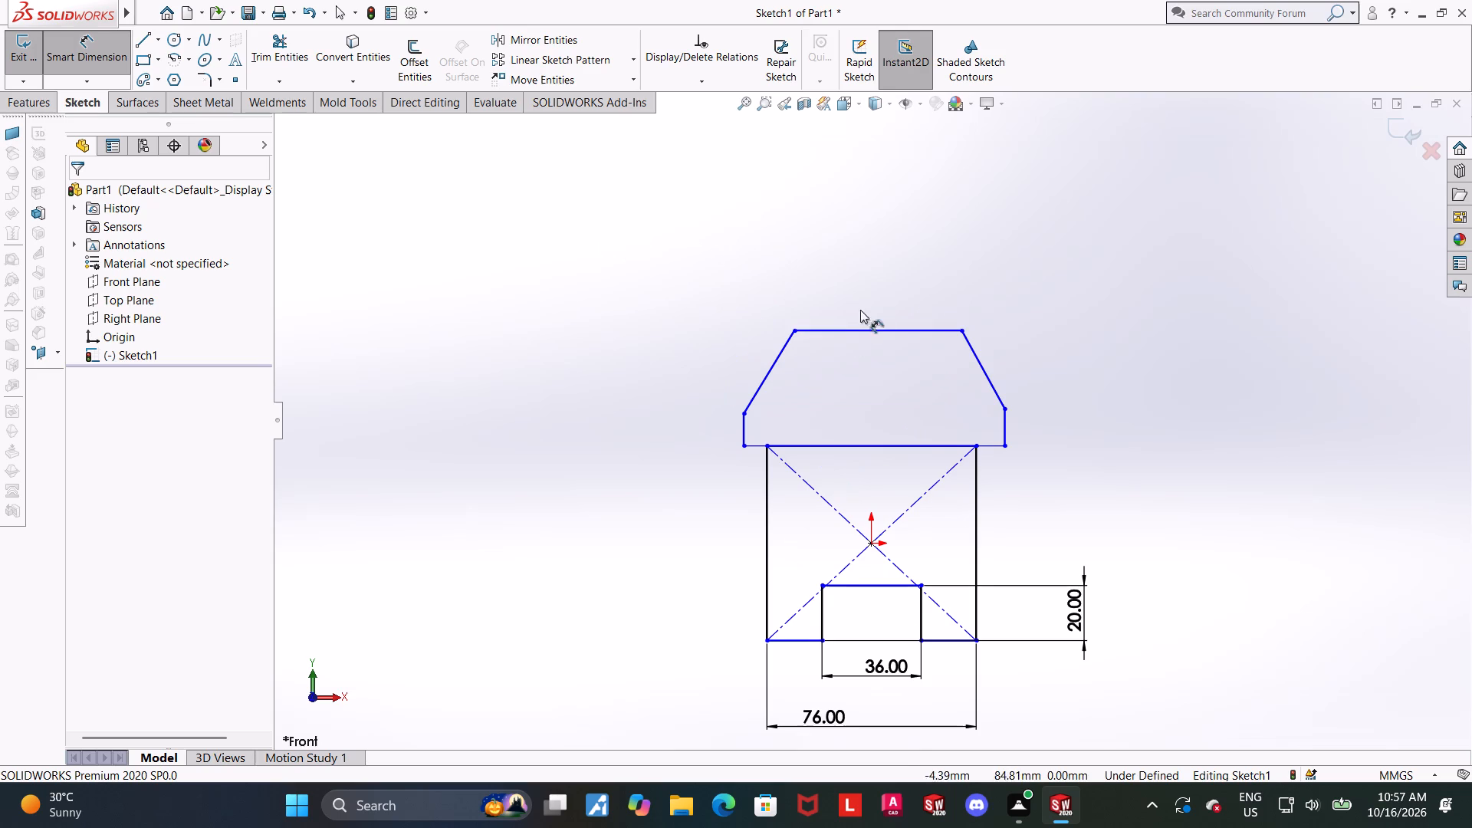
click(863, 329)
click(903, 445)
click(1210, 405)
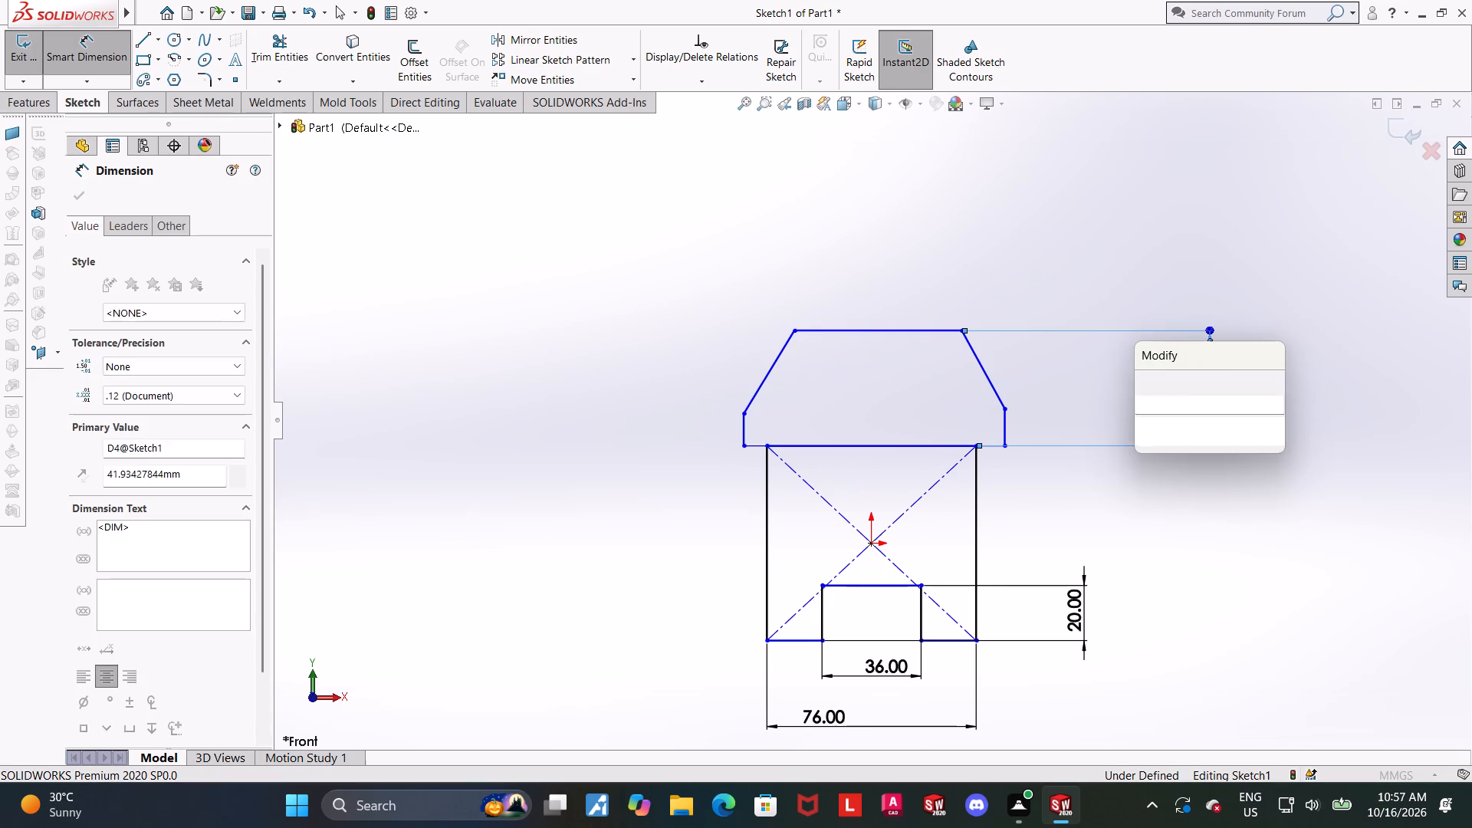
text(36)
key(Return)
key(Escape)
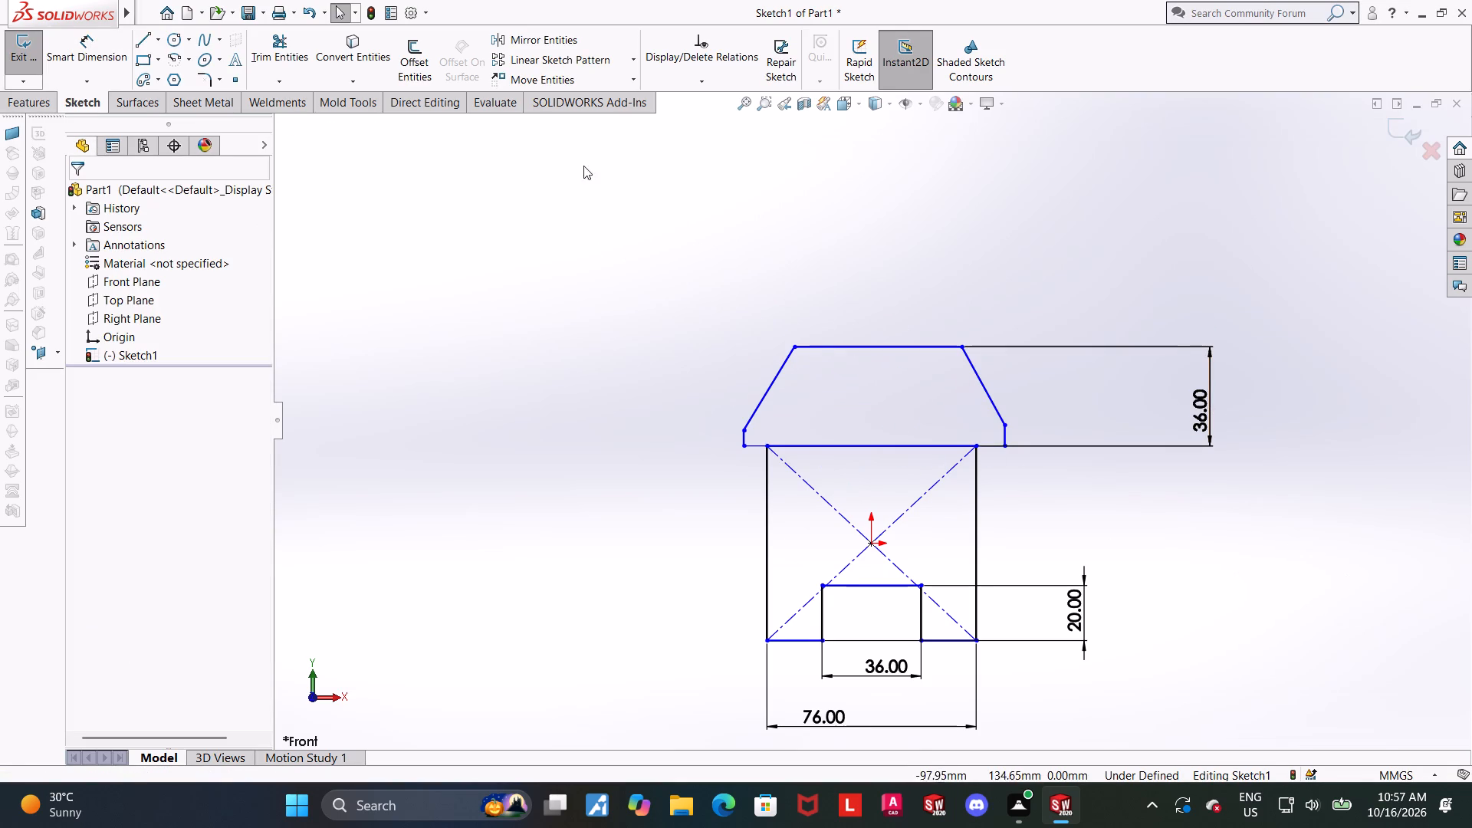
Dimension the base rectangle's height between its top and bottom edges to 64 mm.
click(101, 48)
click(952, 448)
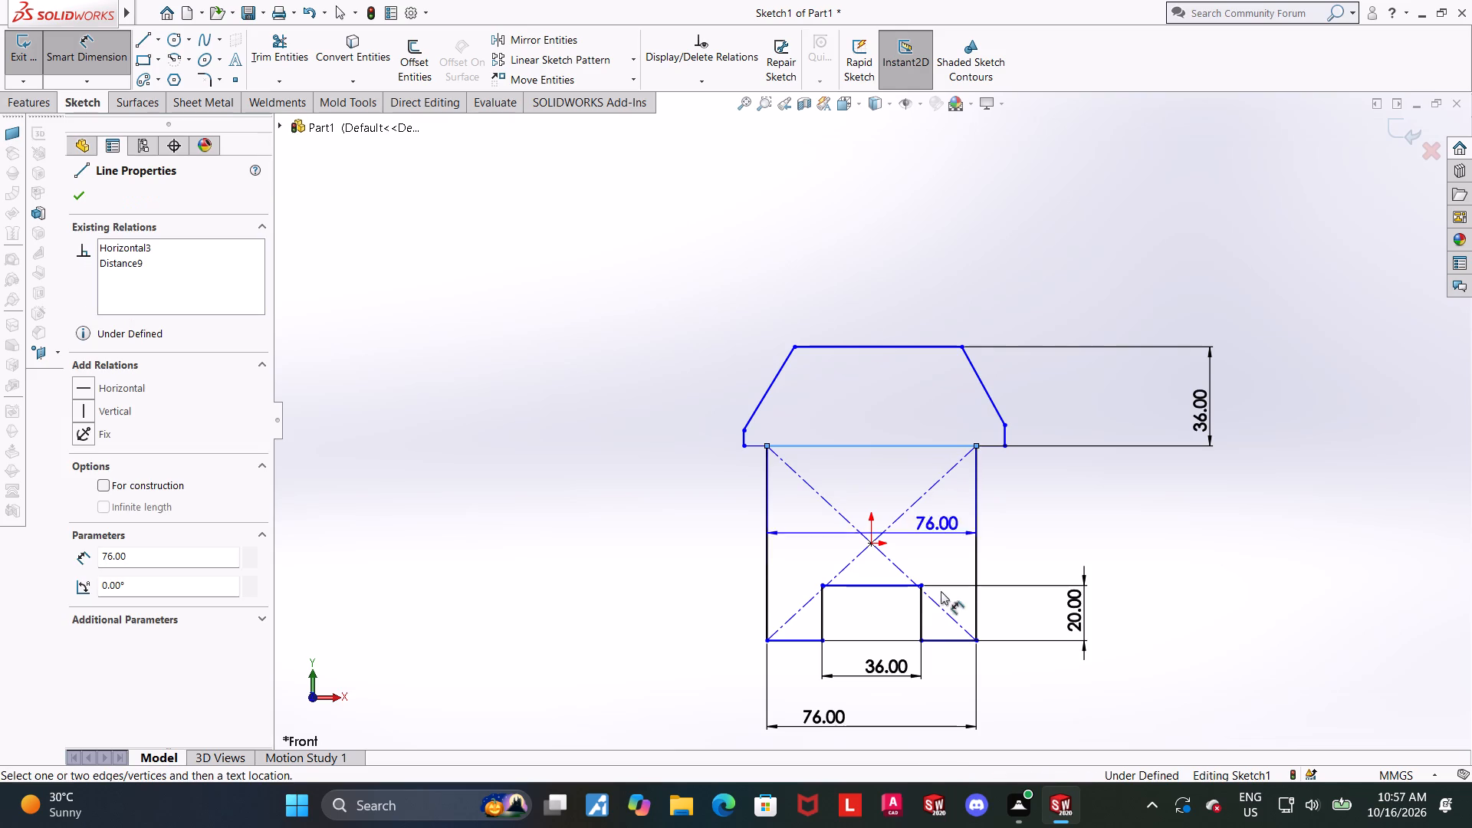
click(950, 642)
click(1268, 593)
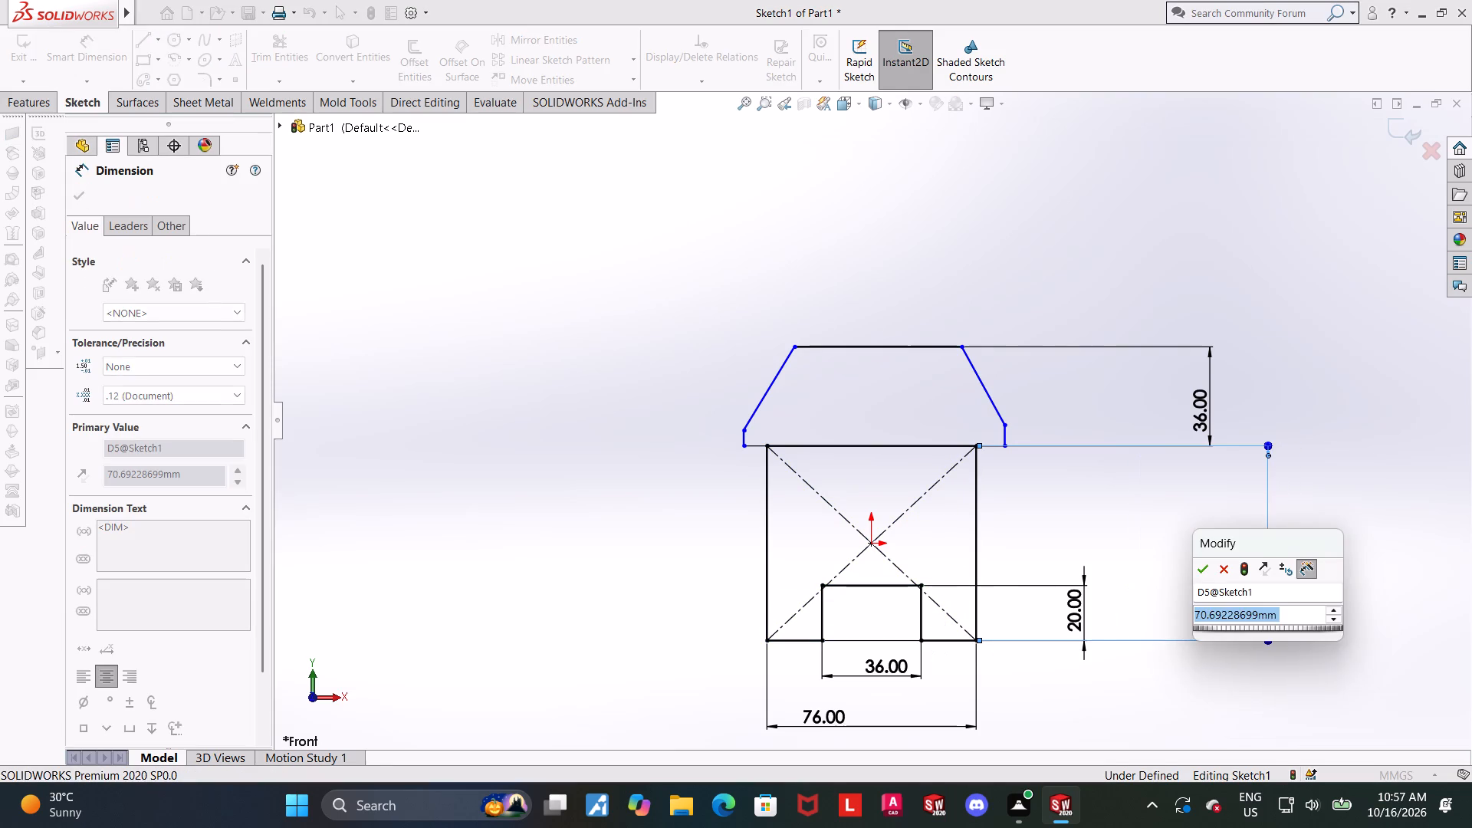
text(64)
key(Return)
key(Escape)
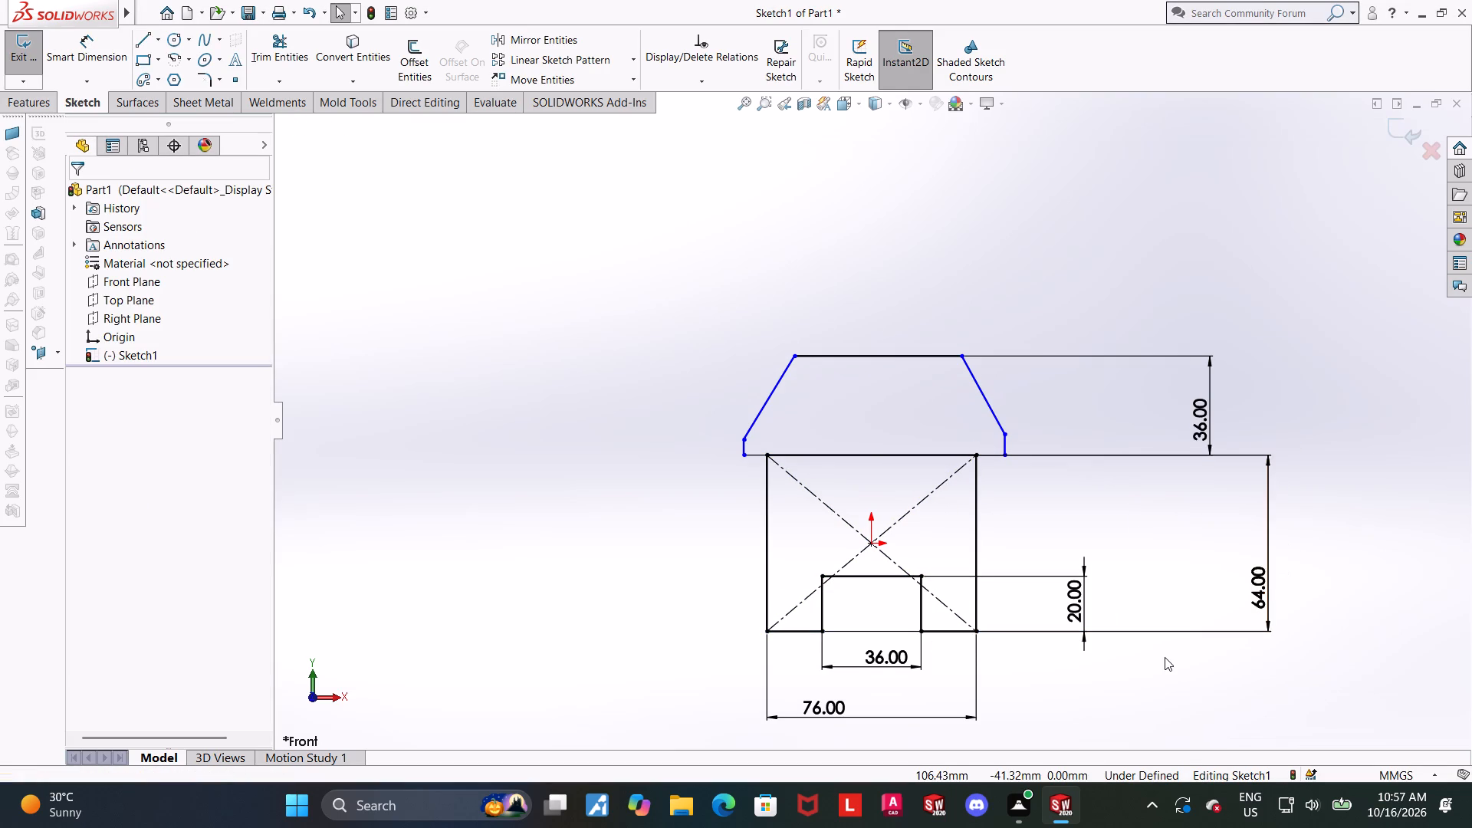
Dimension the short vertical edge at the upper section's left side to 5 mm.
scroll(1158, 596, up, 1)
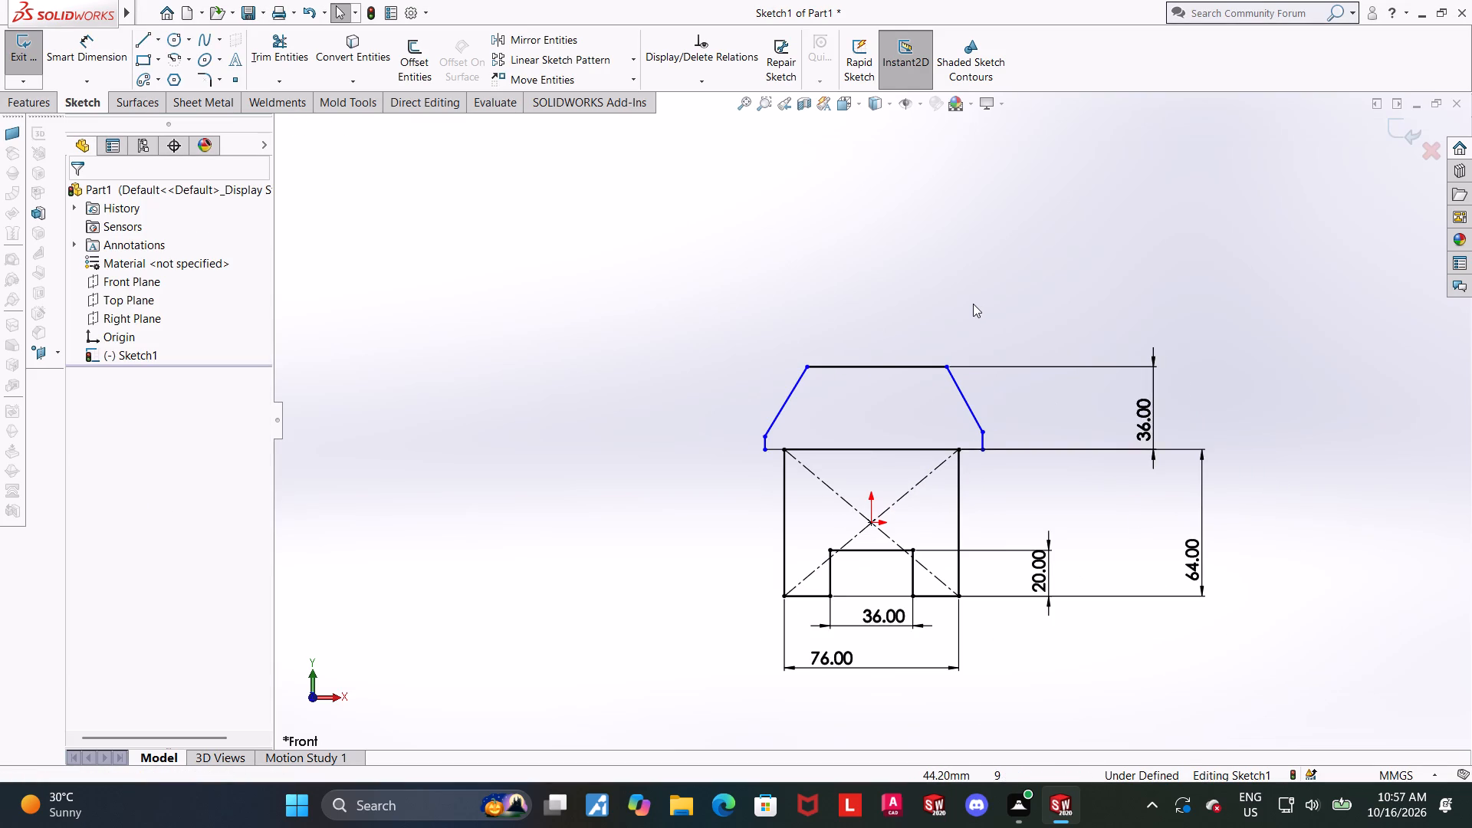
scroll(973, 304, down, 2)
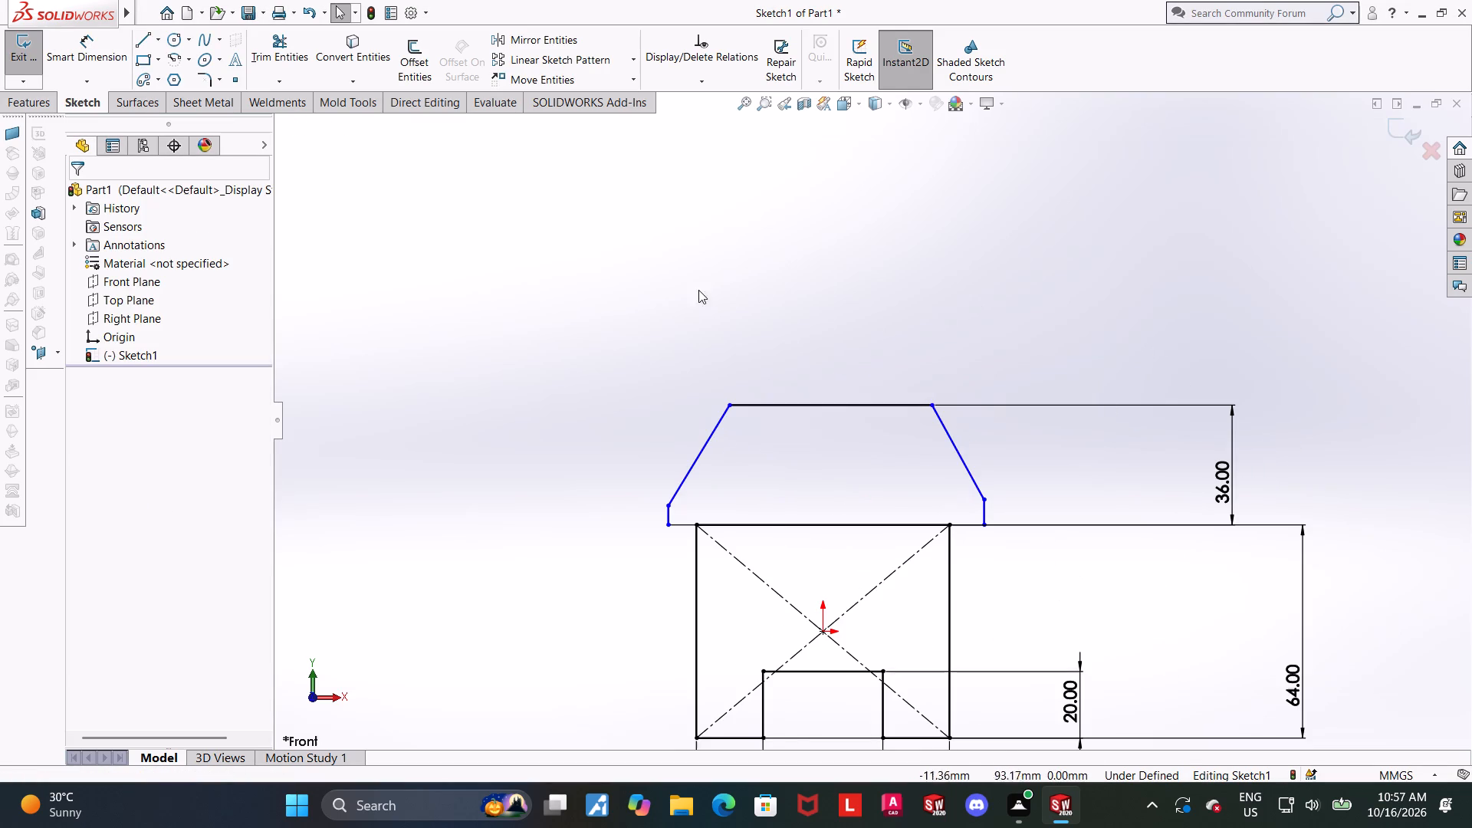
click(107, 42)
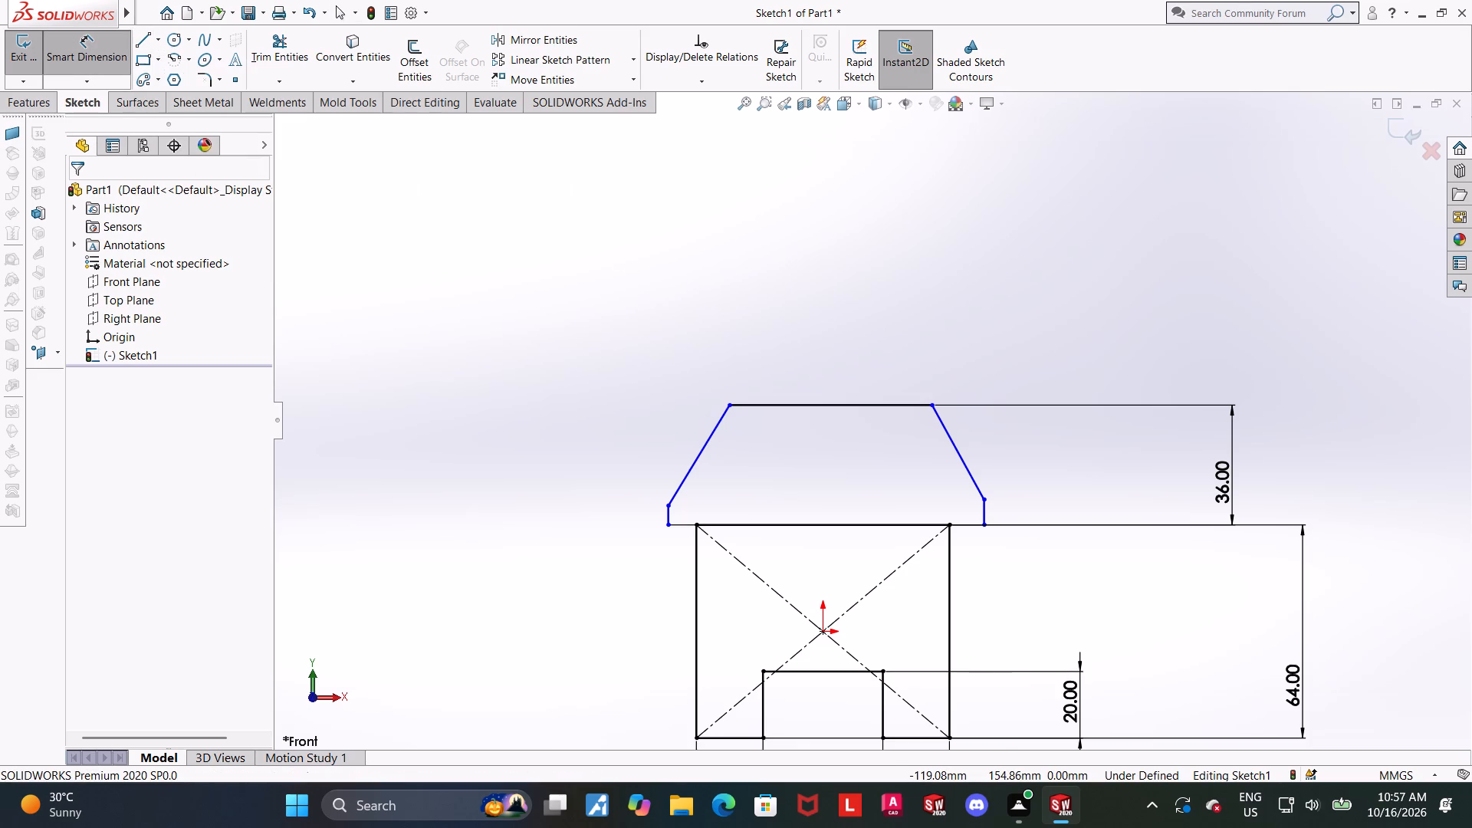
click(665, 514)
click(624, 511)
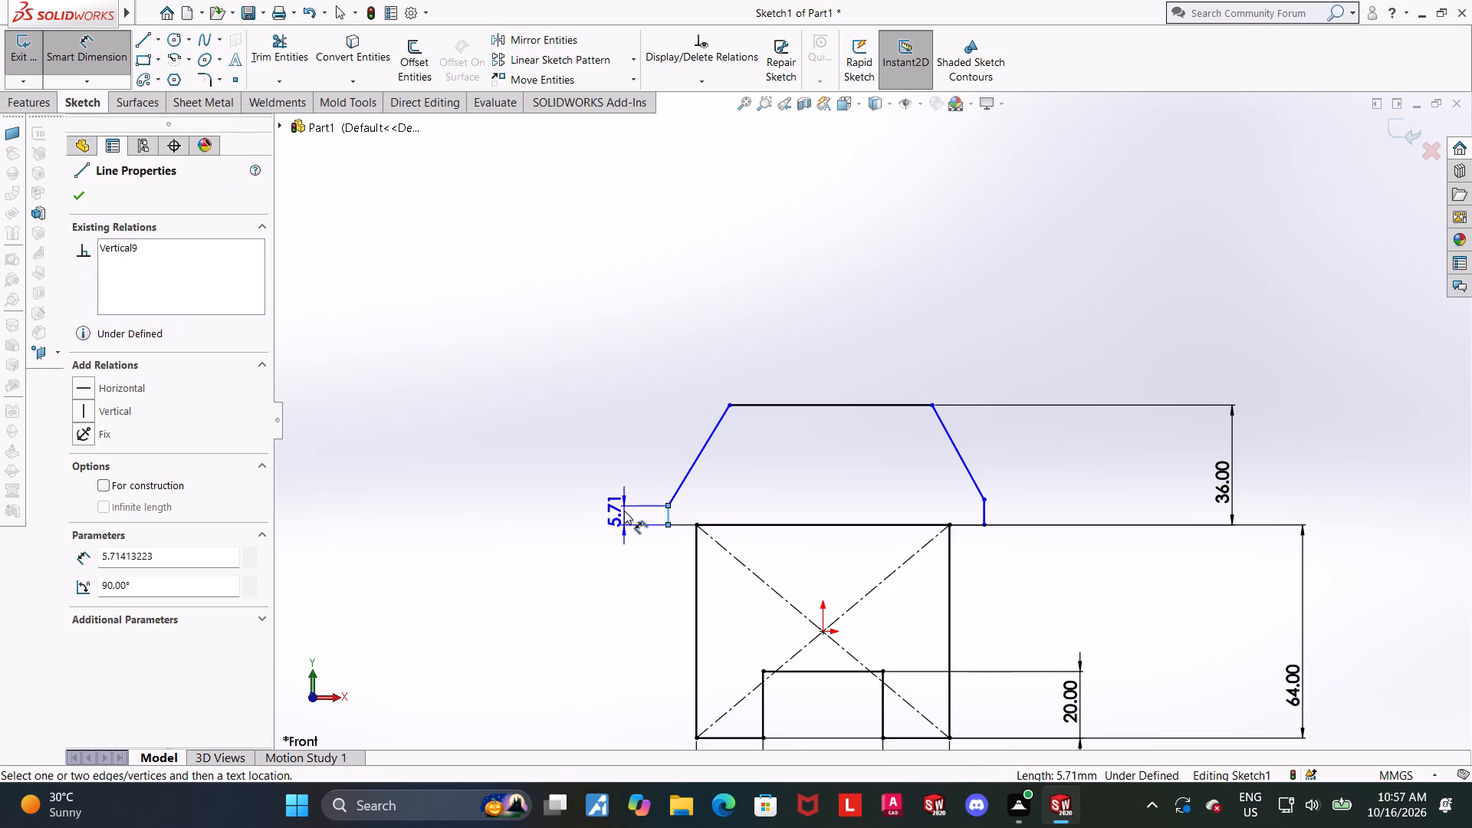
key(5)
key(Return)
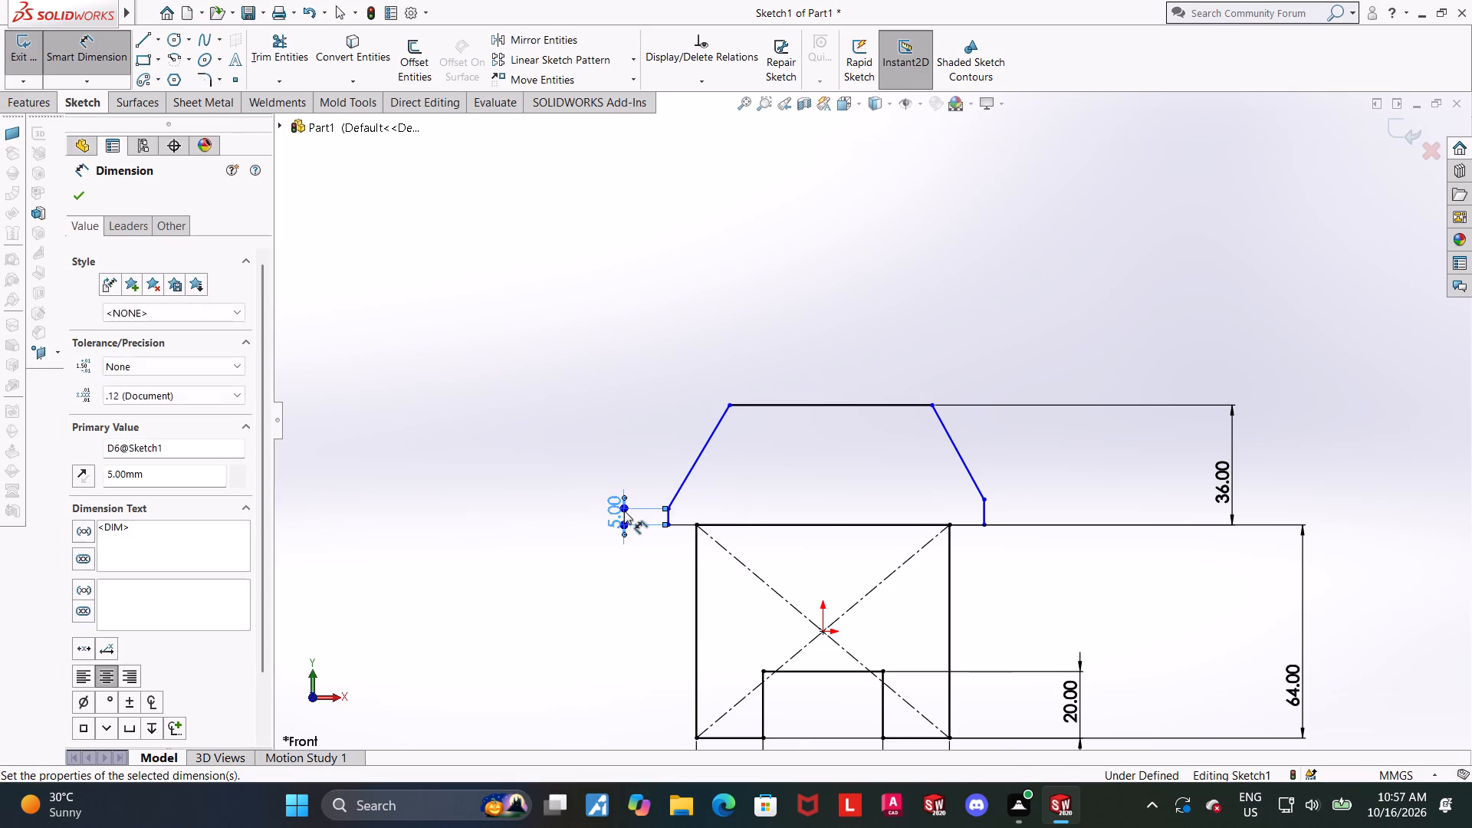
key(Escape)
Dimension the upper section's overall width between its two short vertical edges to 88 mm, placed below the 76 mm dimension.
click(84, 46)
scroll(556, 398, up, 1)
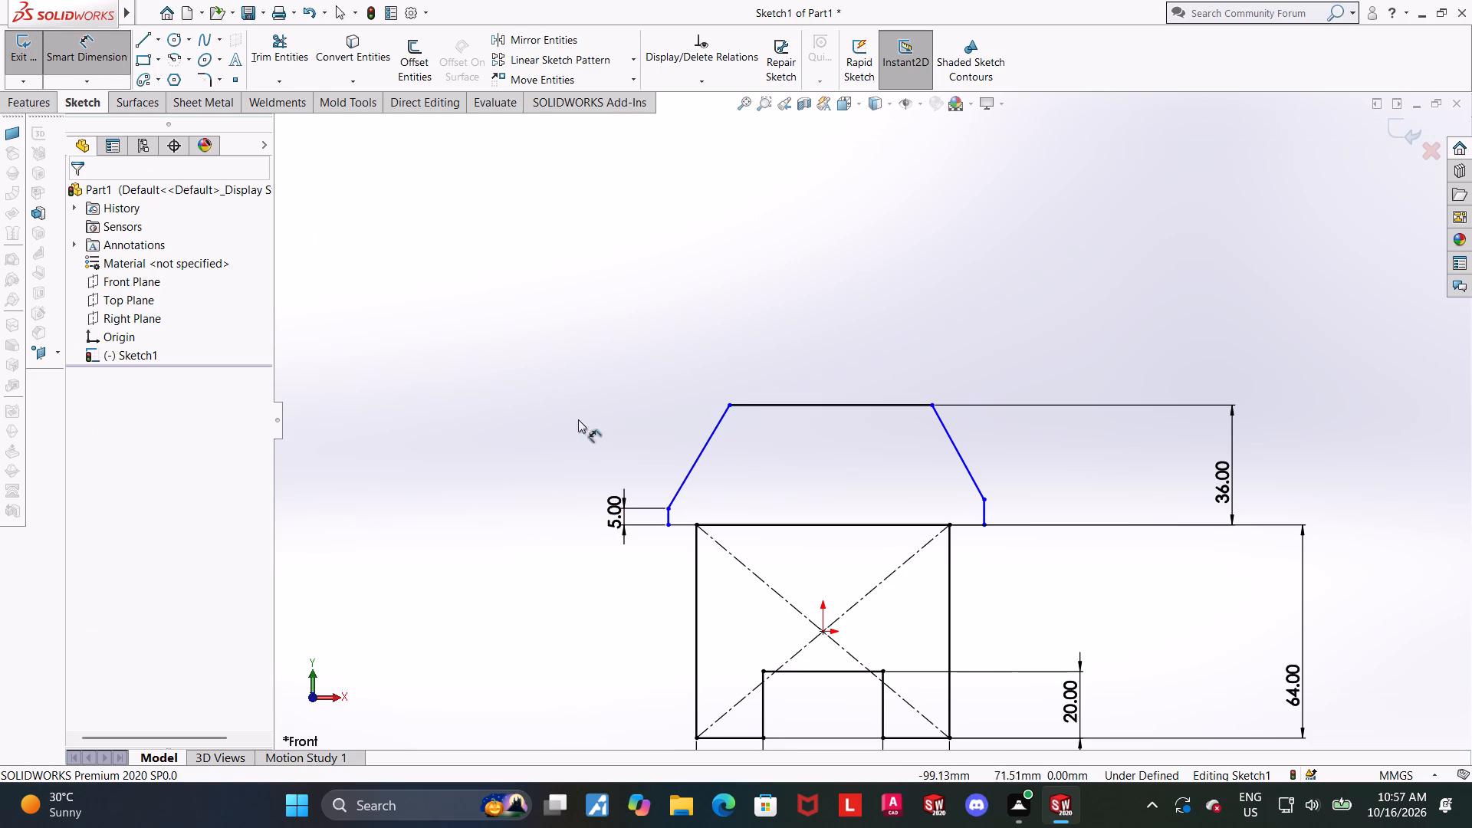
scroll(578, 419, up, 1)
click(729, 487)
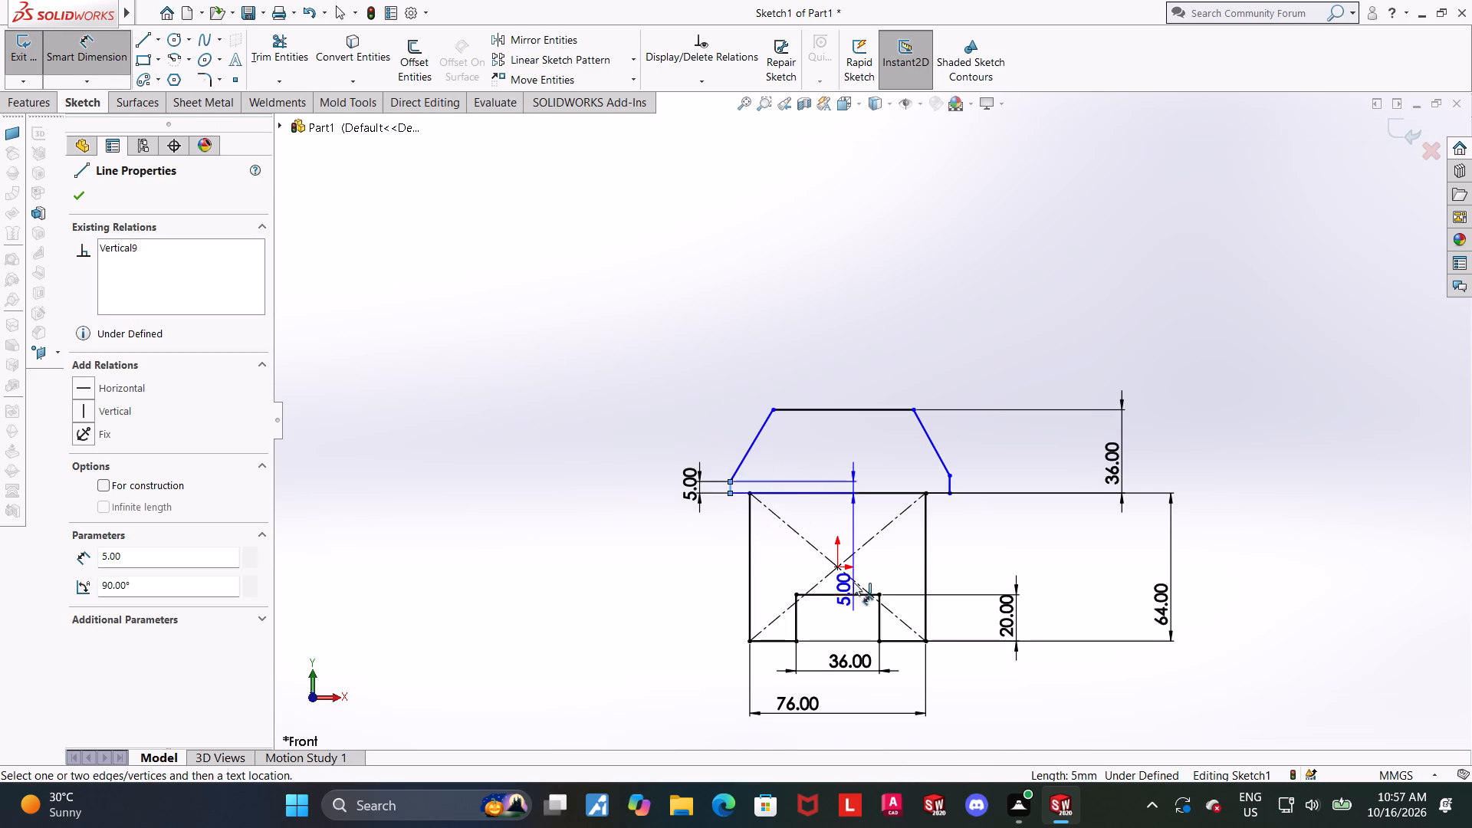
click(951, 487)
scroll(876, 734, up, 2)
scroll(863, 662, down, 2)
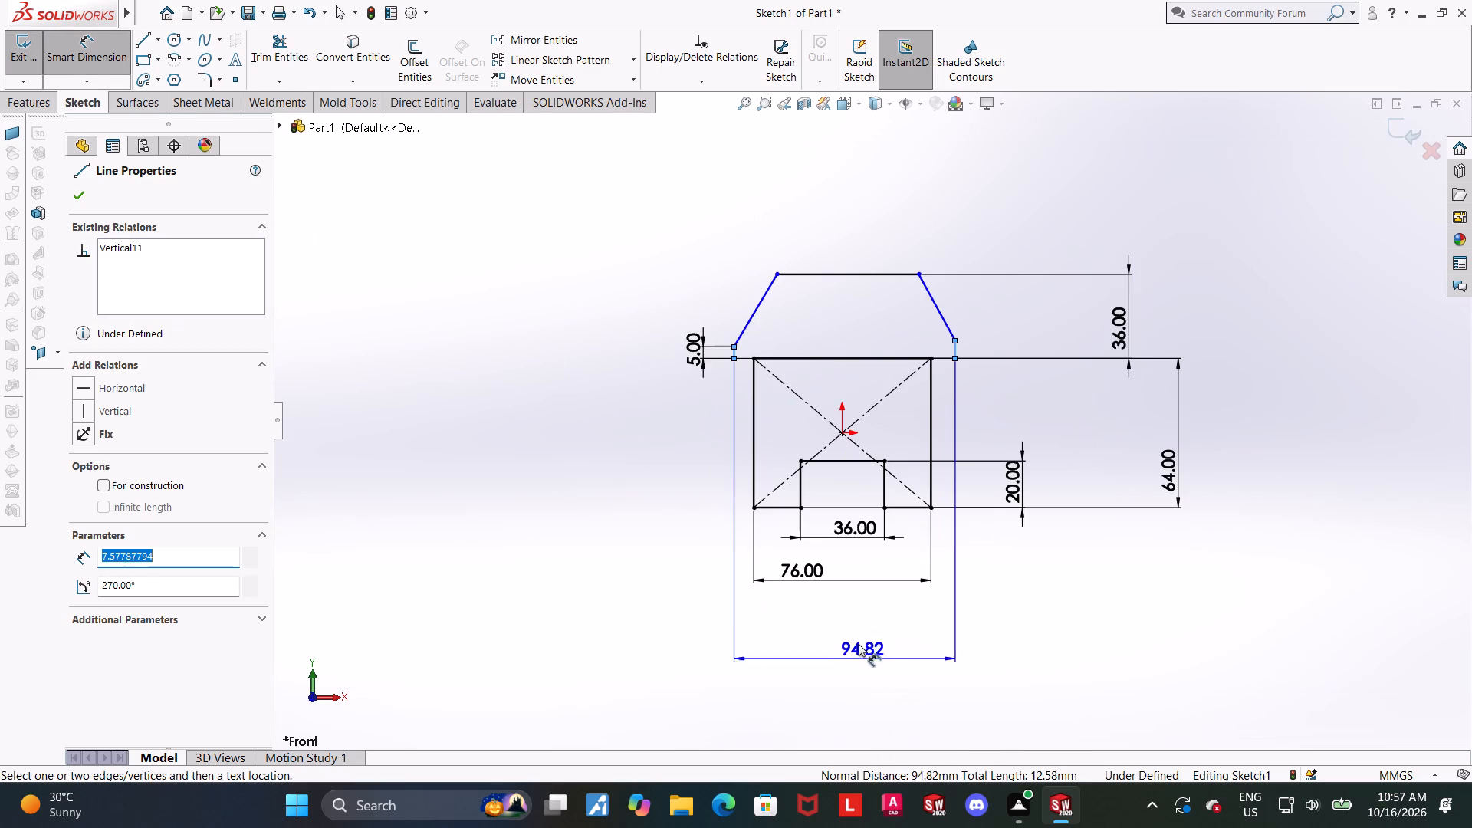
click(869, 616)
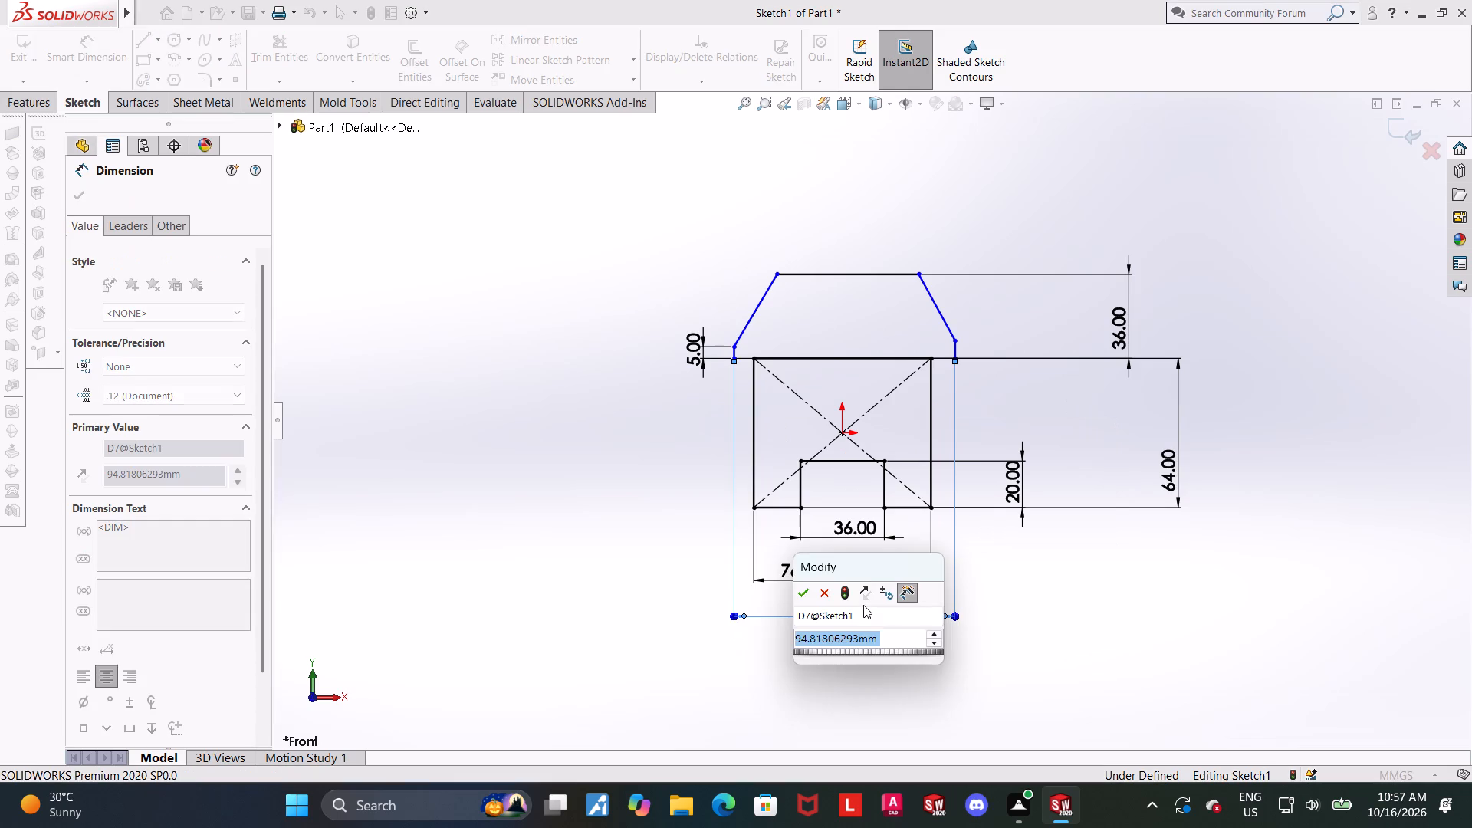
text(88)
key(Return)
key(Escape)
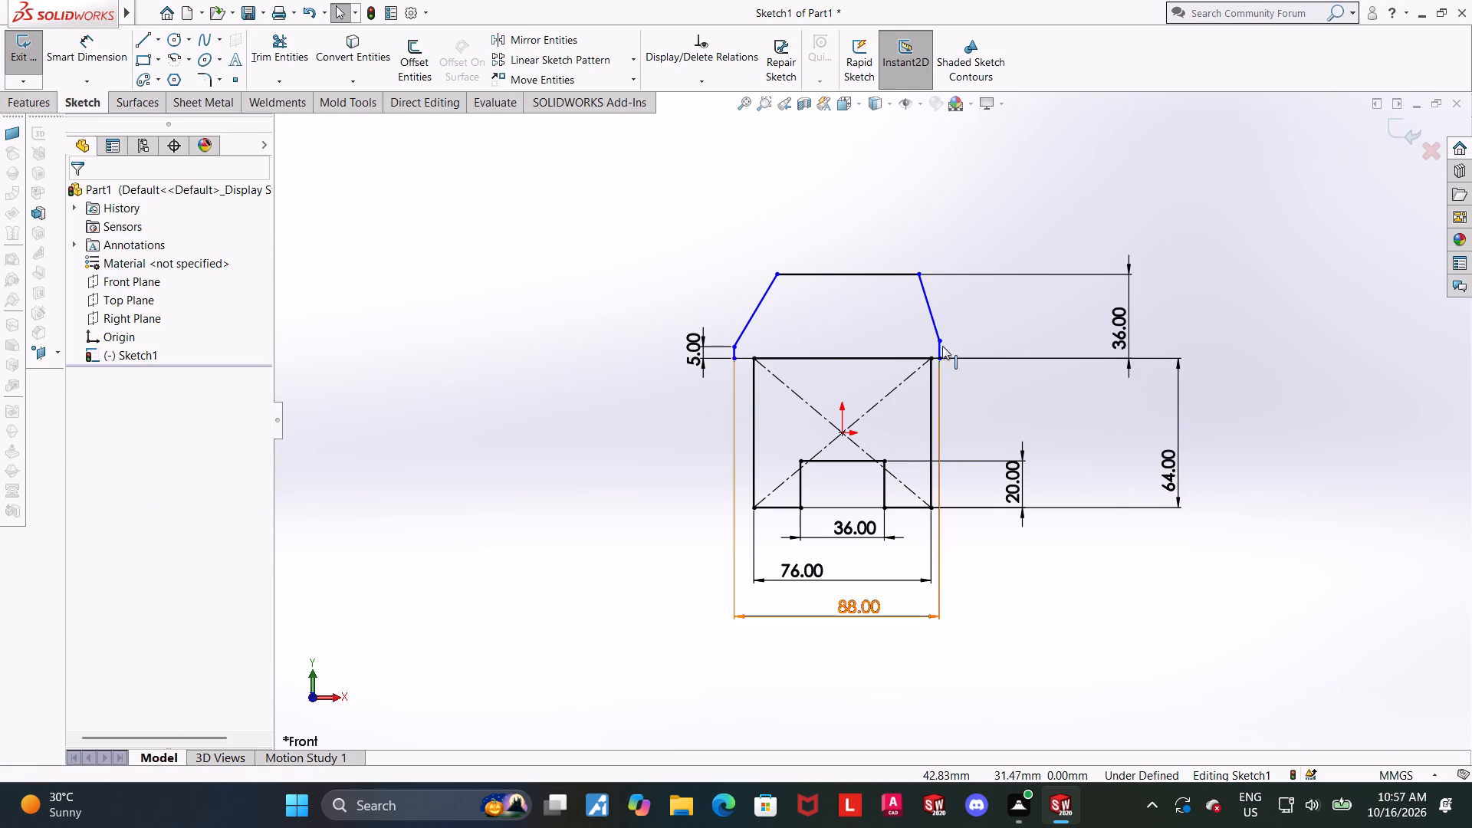
Draw a vertical centerline about 19 mm long upward from the origin.
scroll(929, 333, down, 3)
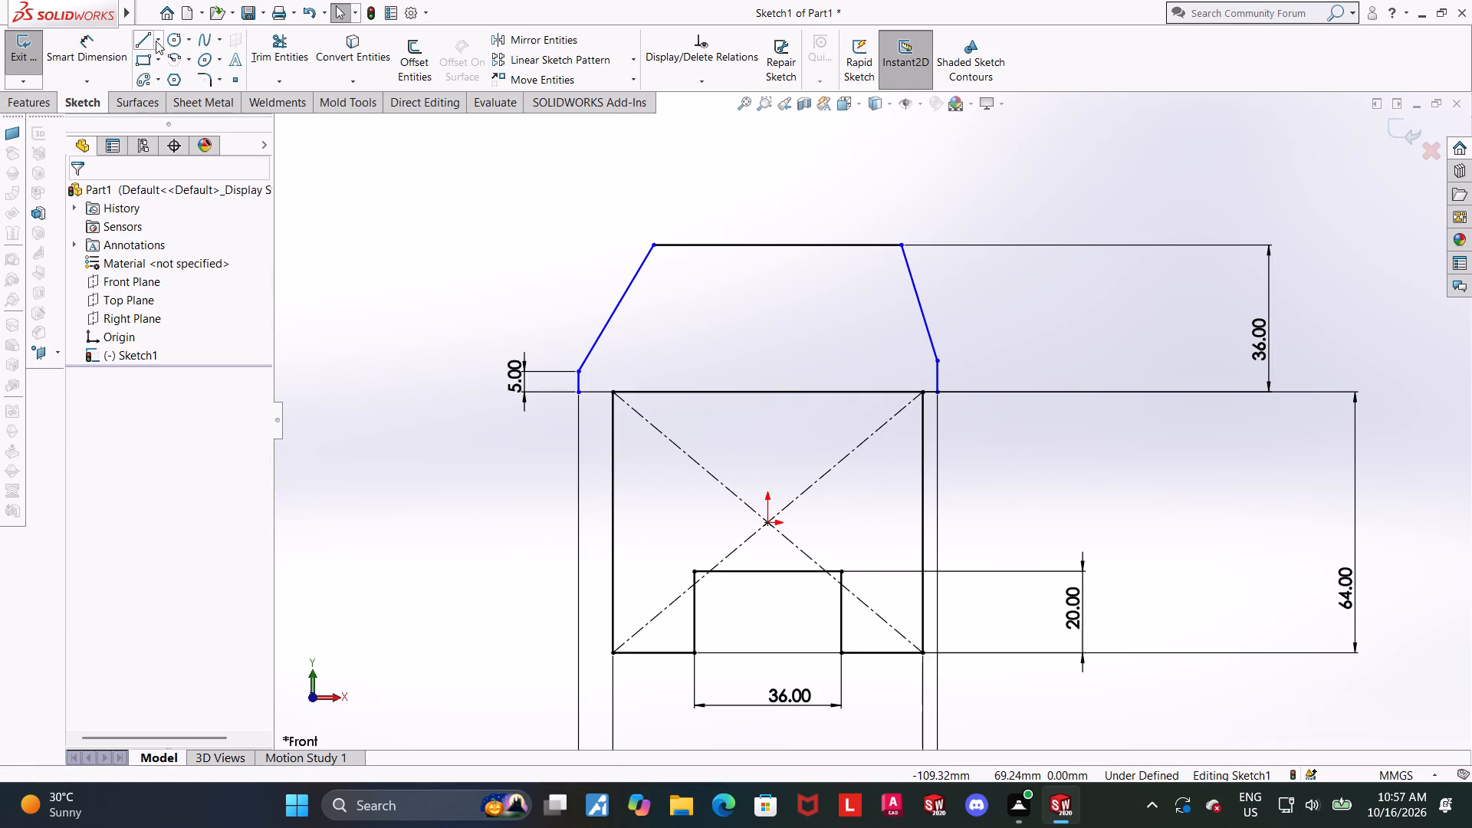
click(156, 41)
click(156, 80)
click(765, 526)
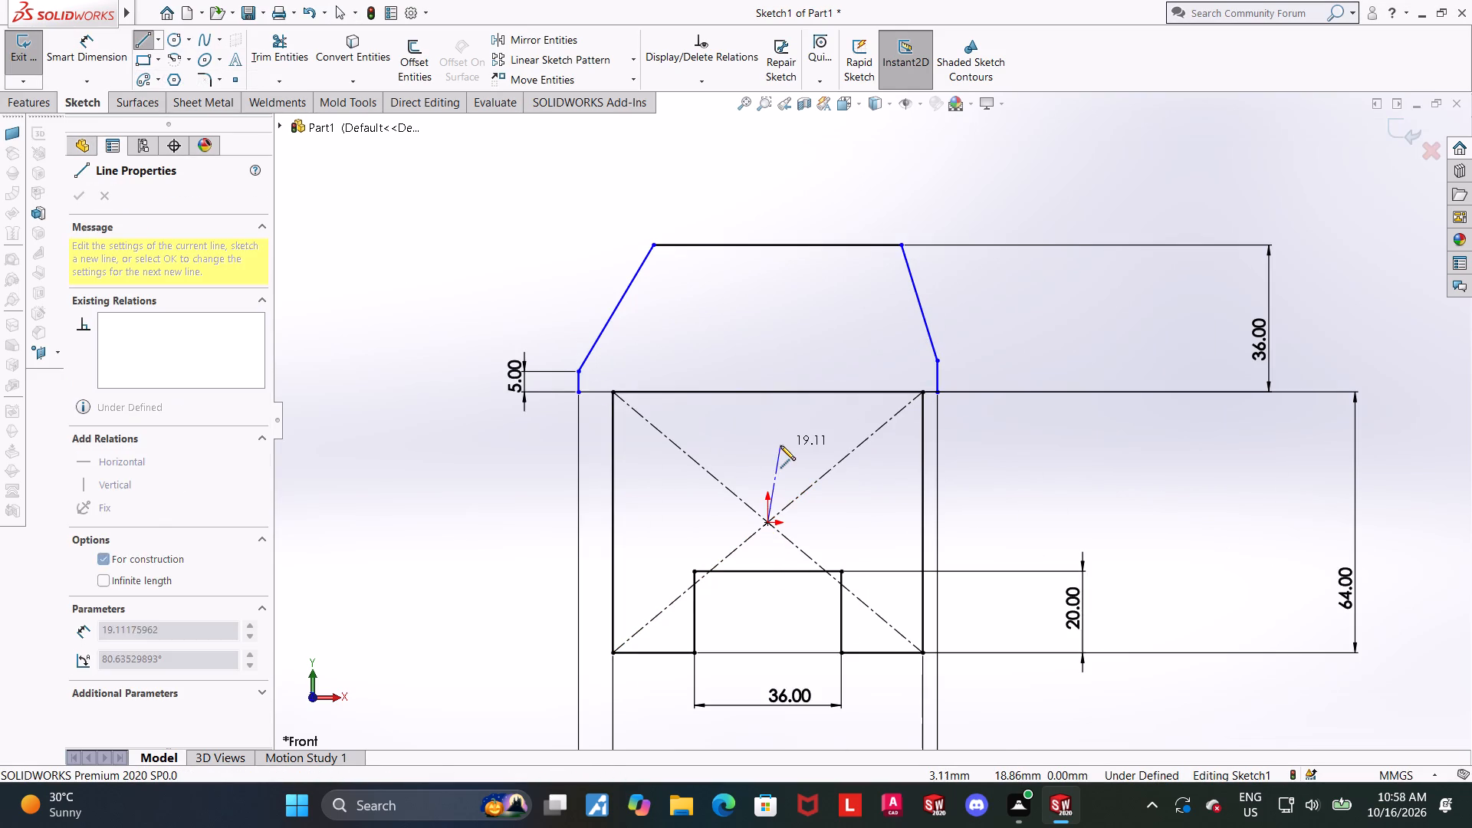
click(772, 445)
key(Escape)
key(Escape)
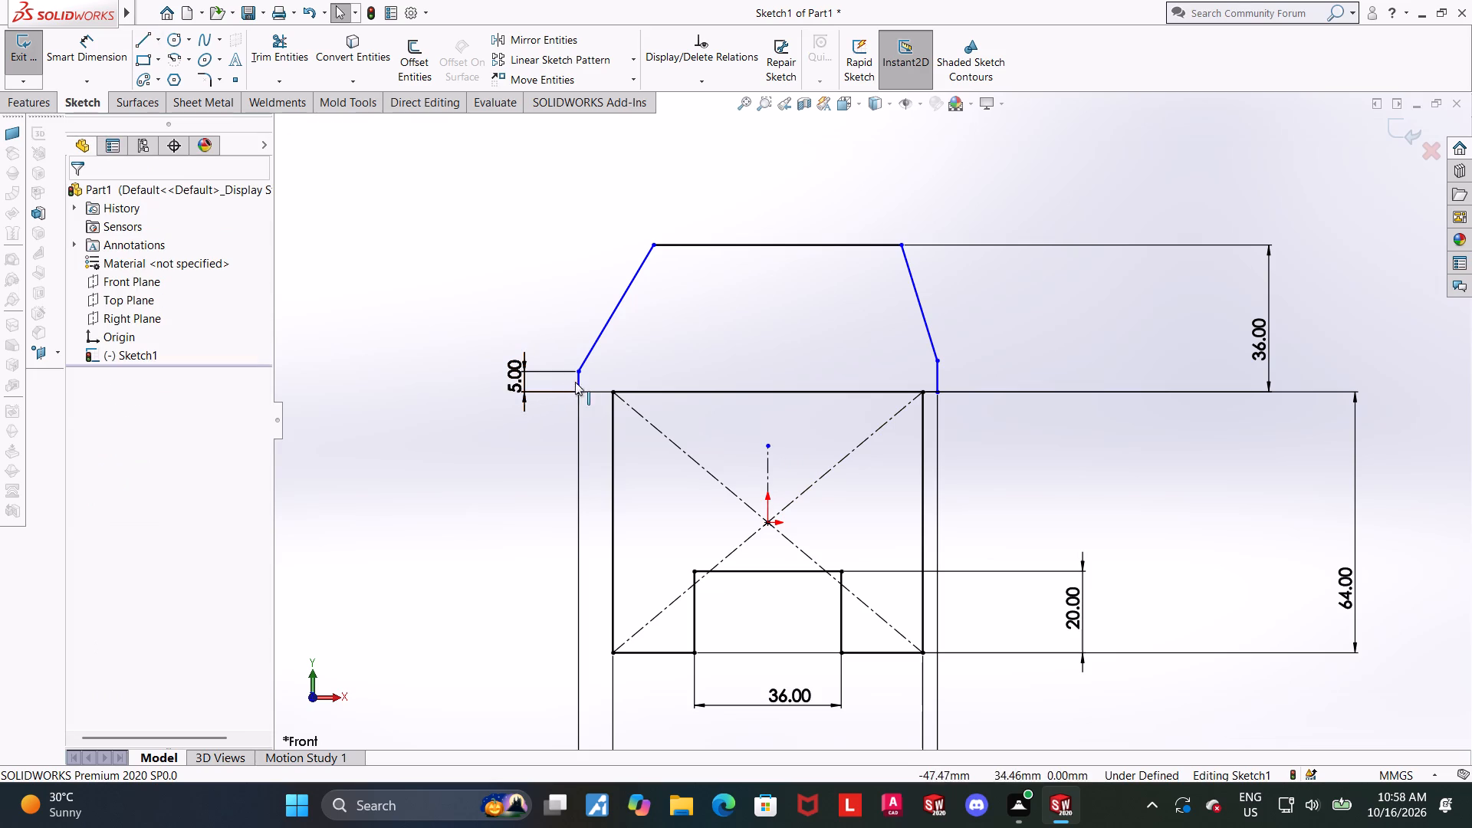
Make the upper section's two short vertical edges symmetric about the vertical centerline.
ctrl+click(579, 383)
ctrl+click(769, 472)
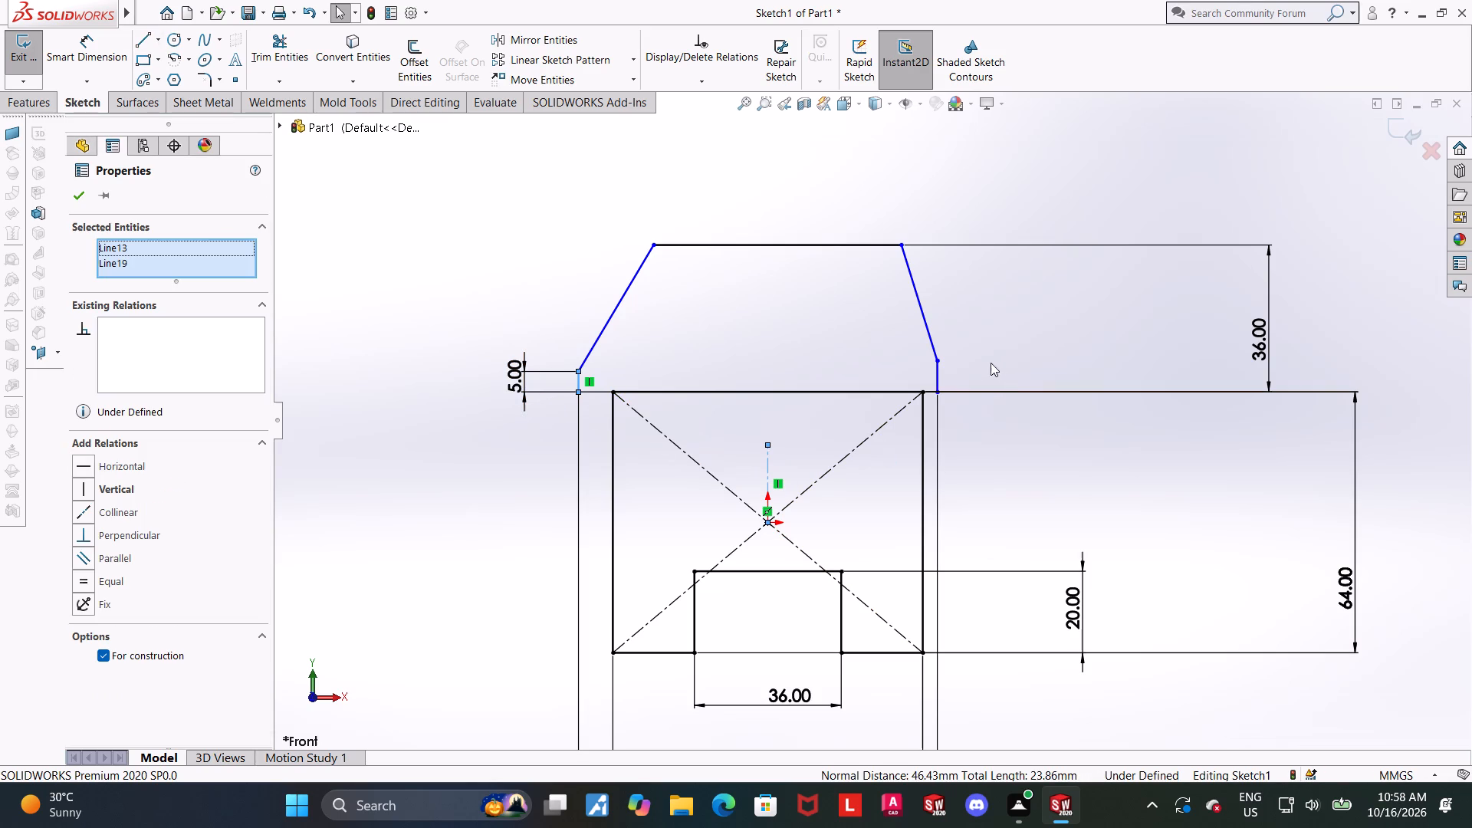
ctrl+click(937, 377)
click(81, 603)
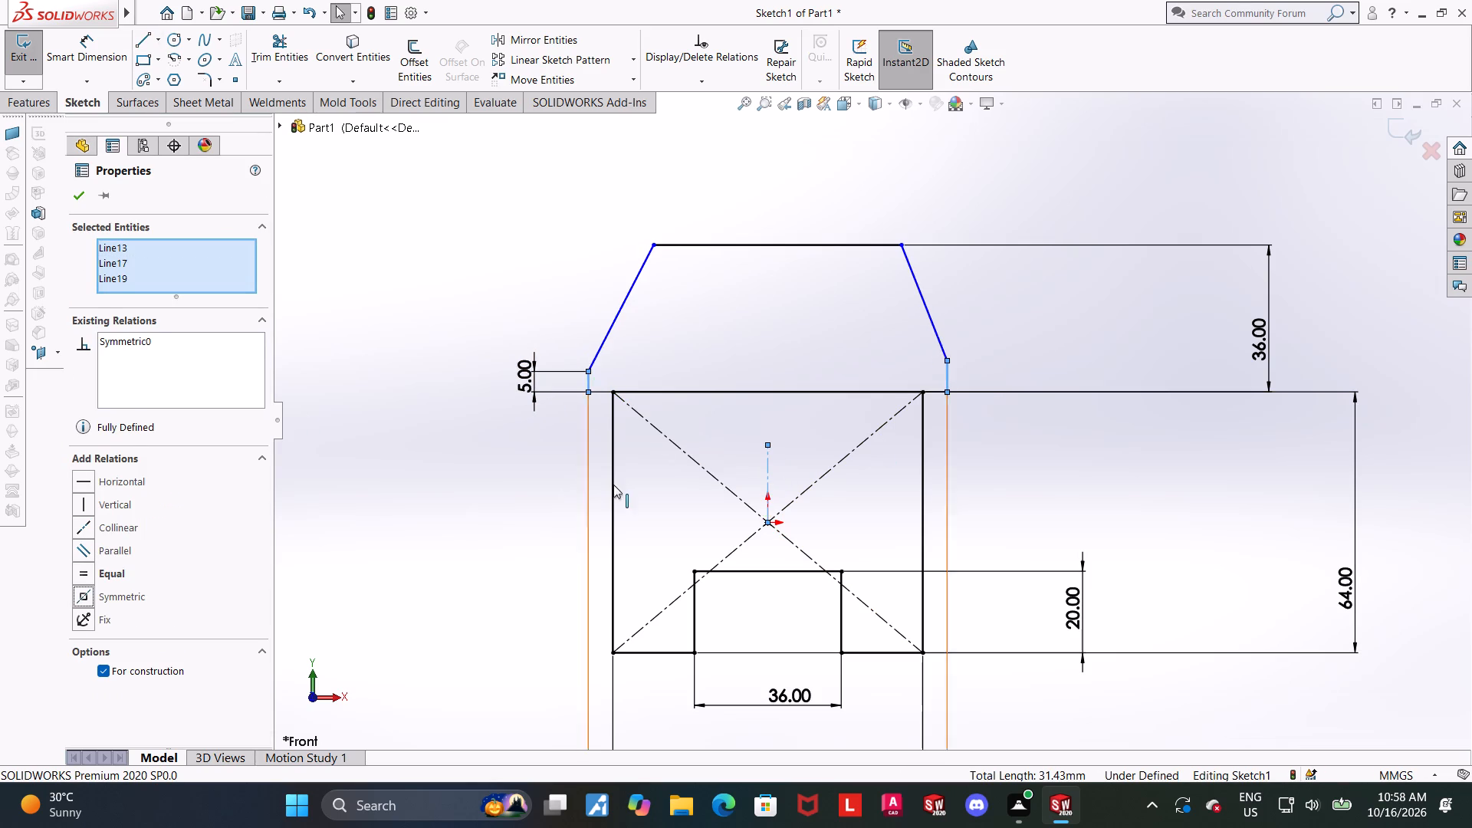
scroll(664, 478, up, 2)
click(961, 341)
Make the upper section's two sloping sides symmetric about the vertical centerline.
ctrl+click(698, 337)
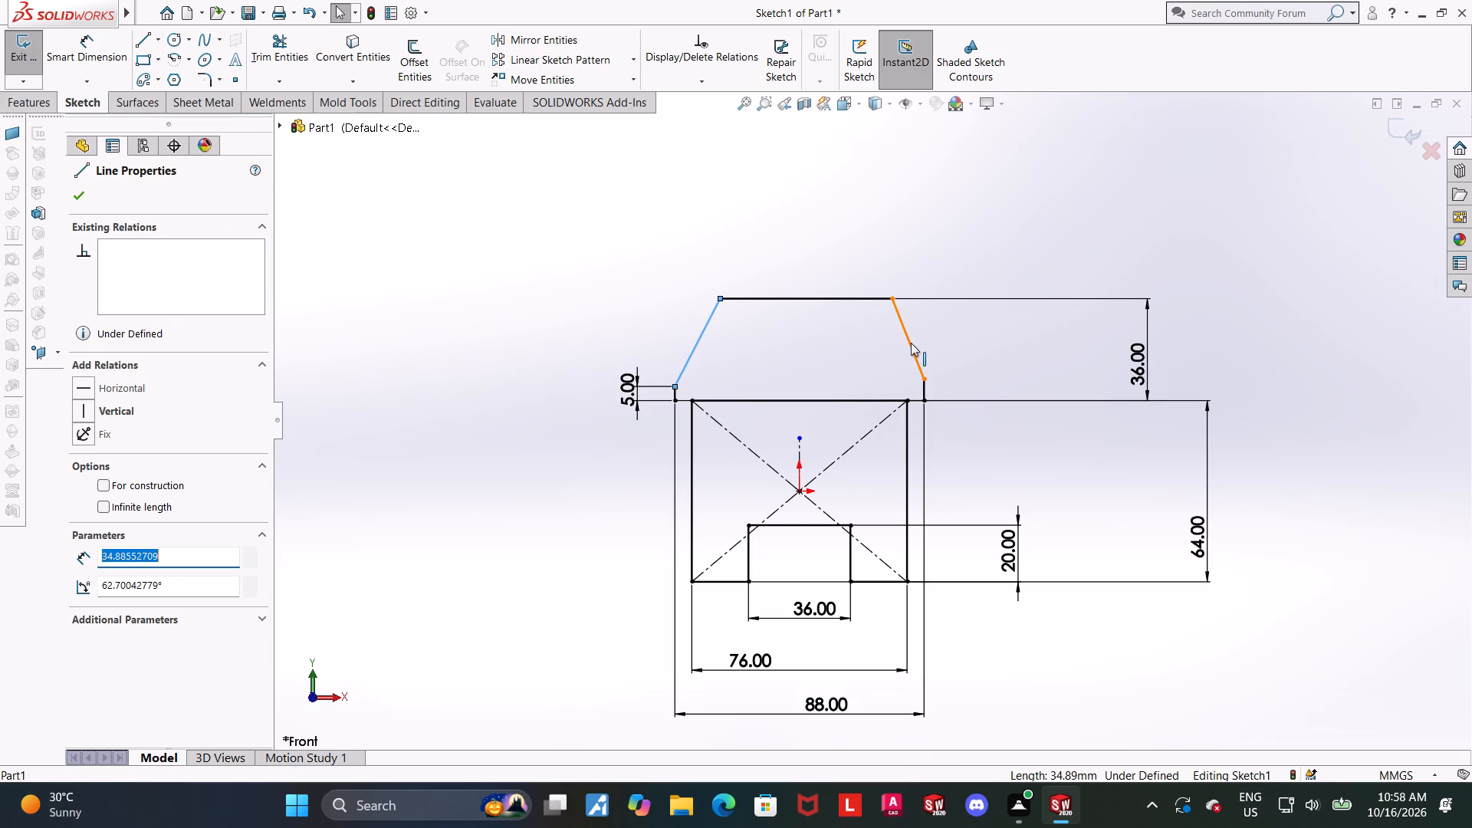
ctrl+click(911, 343)
ctrl+click(800, 450)
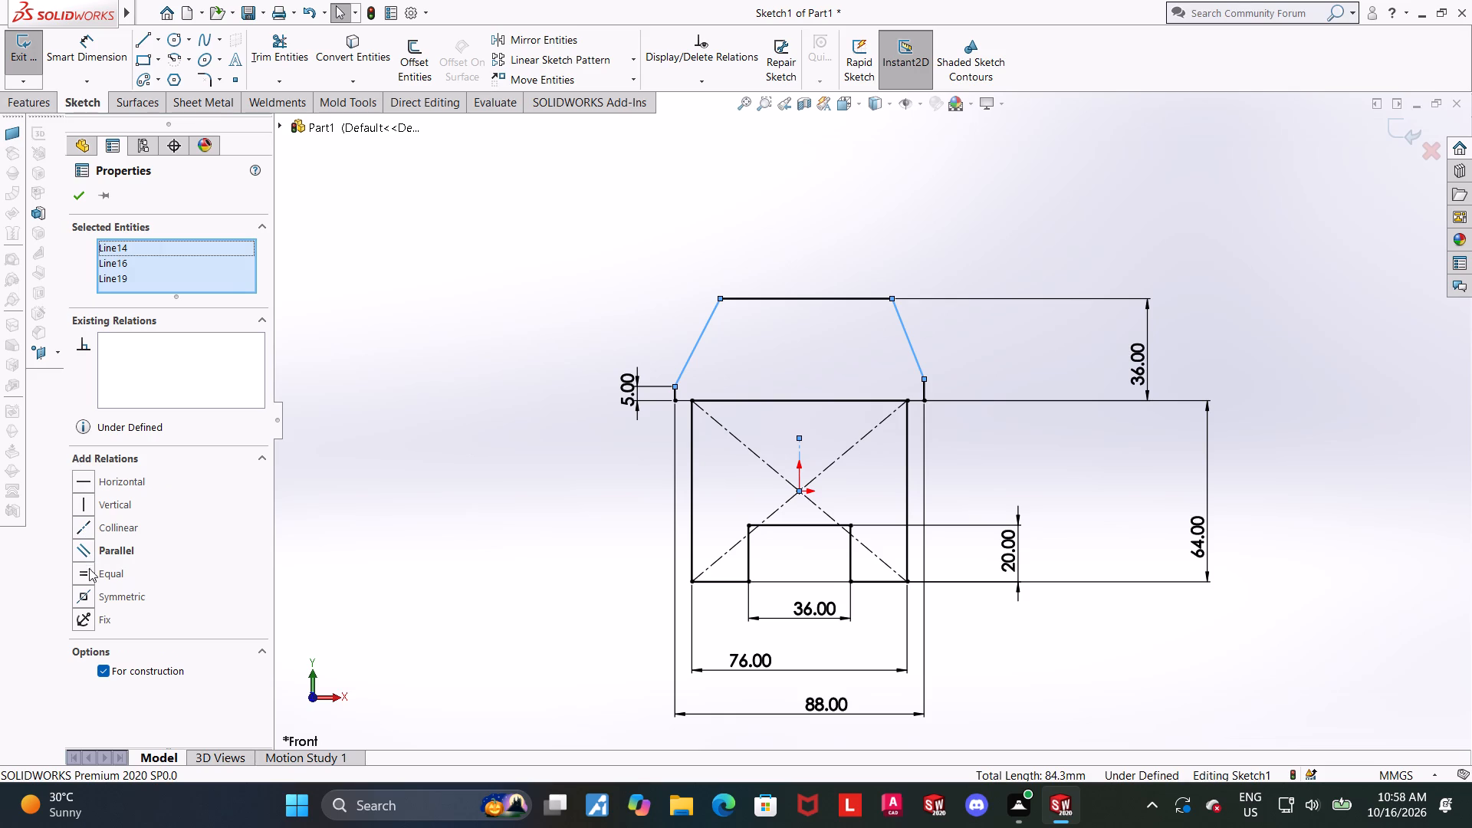
click(82, 603)
scroll(1217, 567, up, 2)
click(1217, 486)
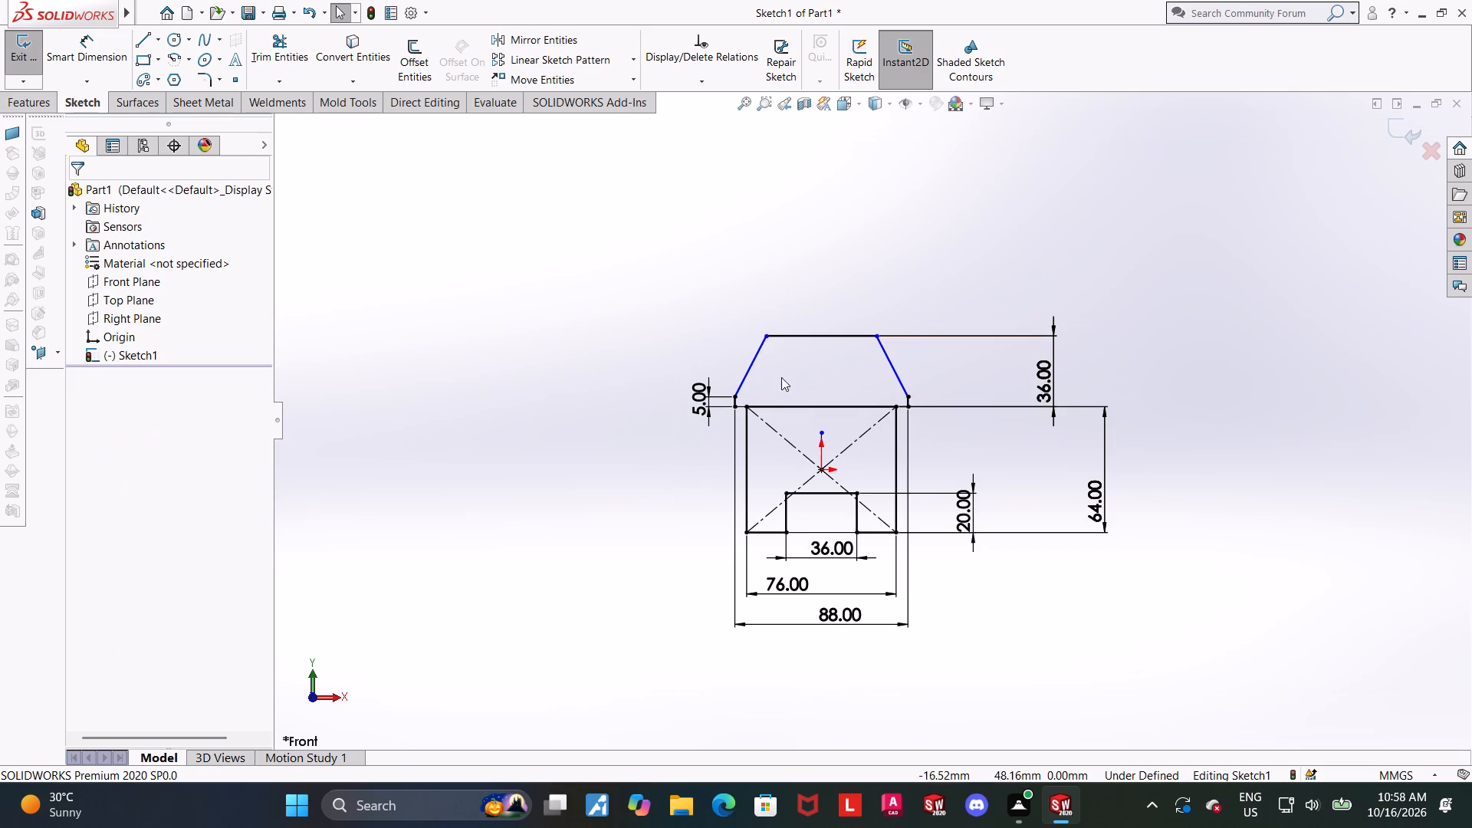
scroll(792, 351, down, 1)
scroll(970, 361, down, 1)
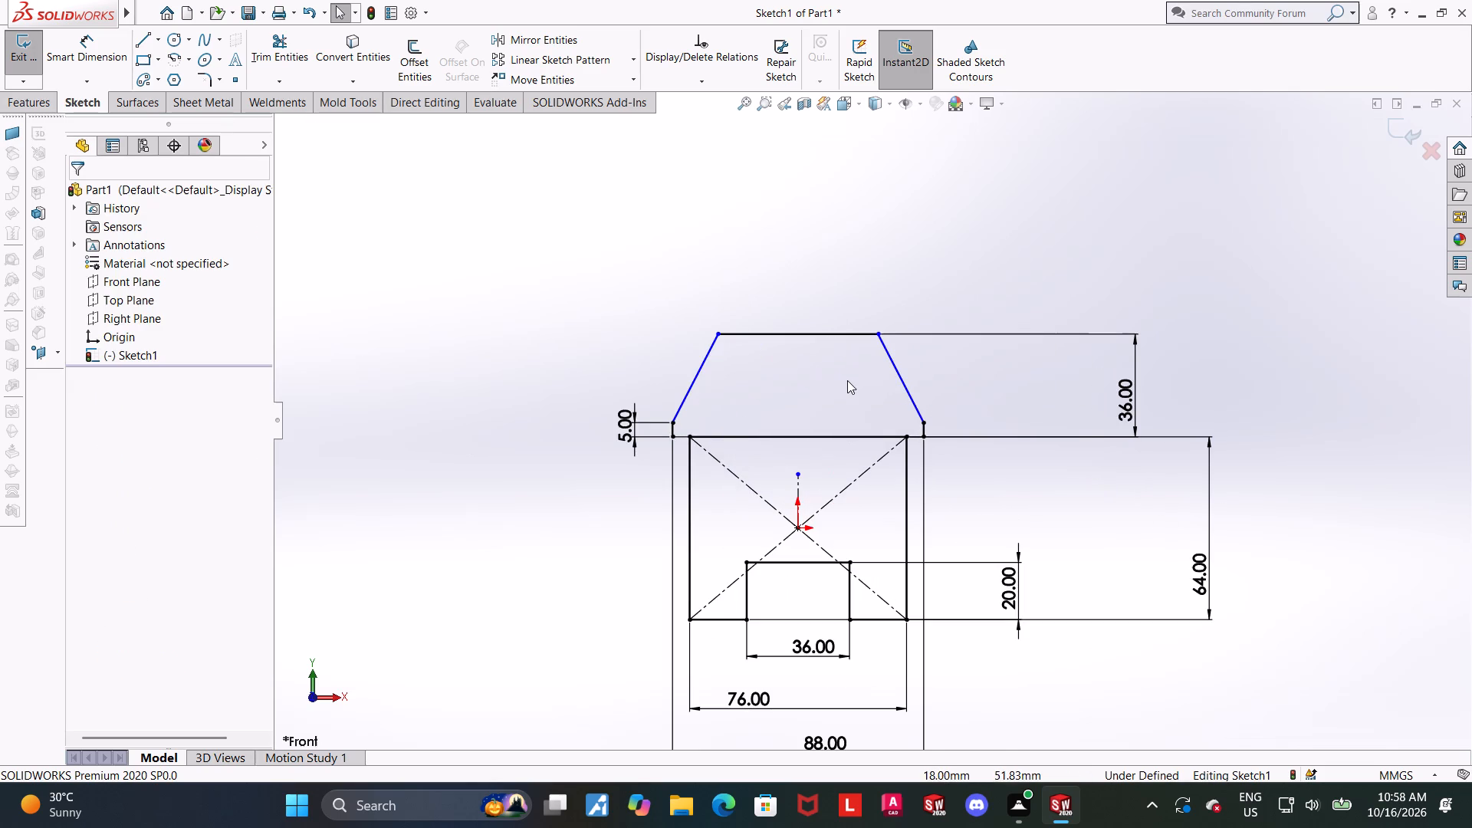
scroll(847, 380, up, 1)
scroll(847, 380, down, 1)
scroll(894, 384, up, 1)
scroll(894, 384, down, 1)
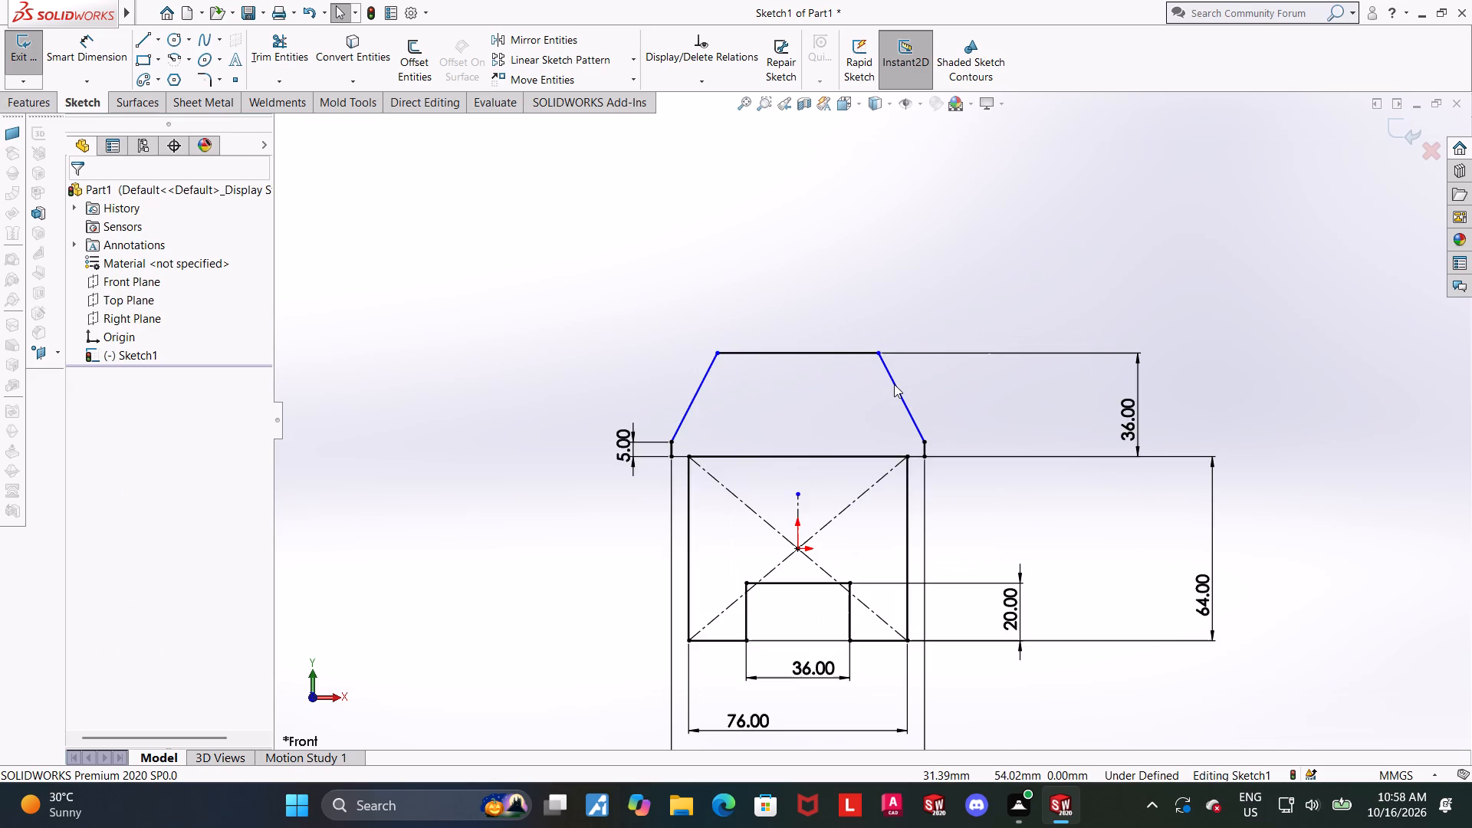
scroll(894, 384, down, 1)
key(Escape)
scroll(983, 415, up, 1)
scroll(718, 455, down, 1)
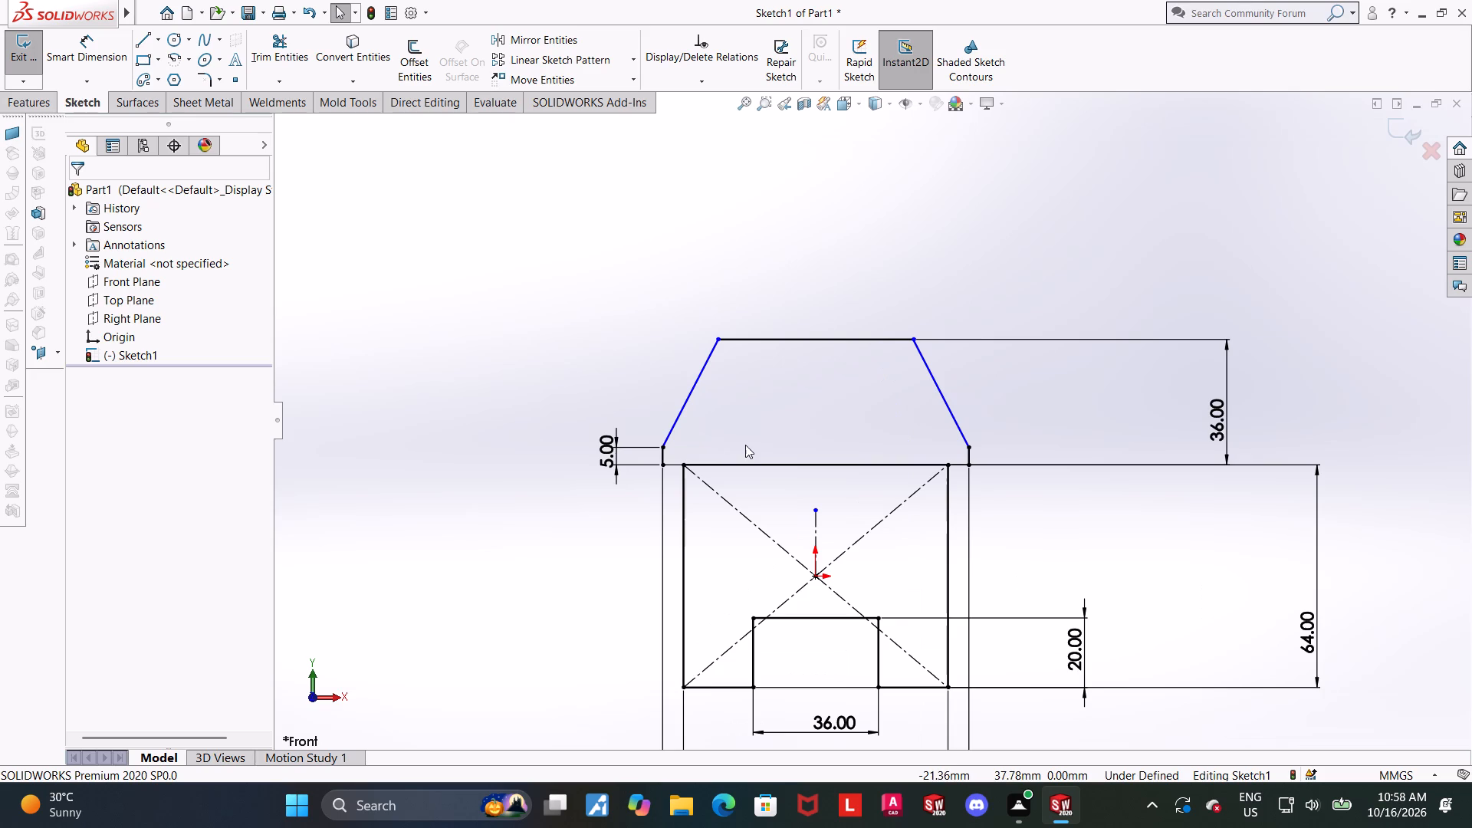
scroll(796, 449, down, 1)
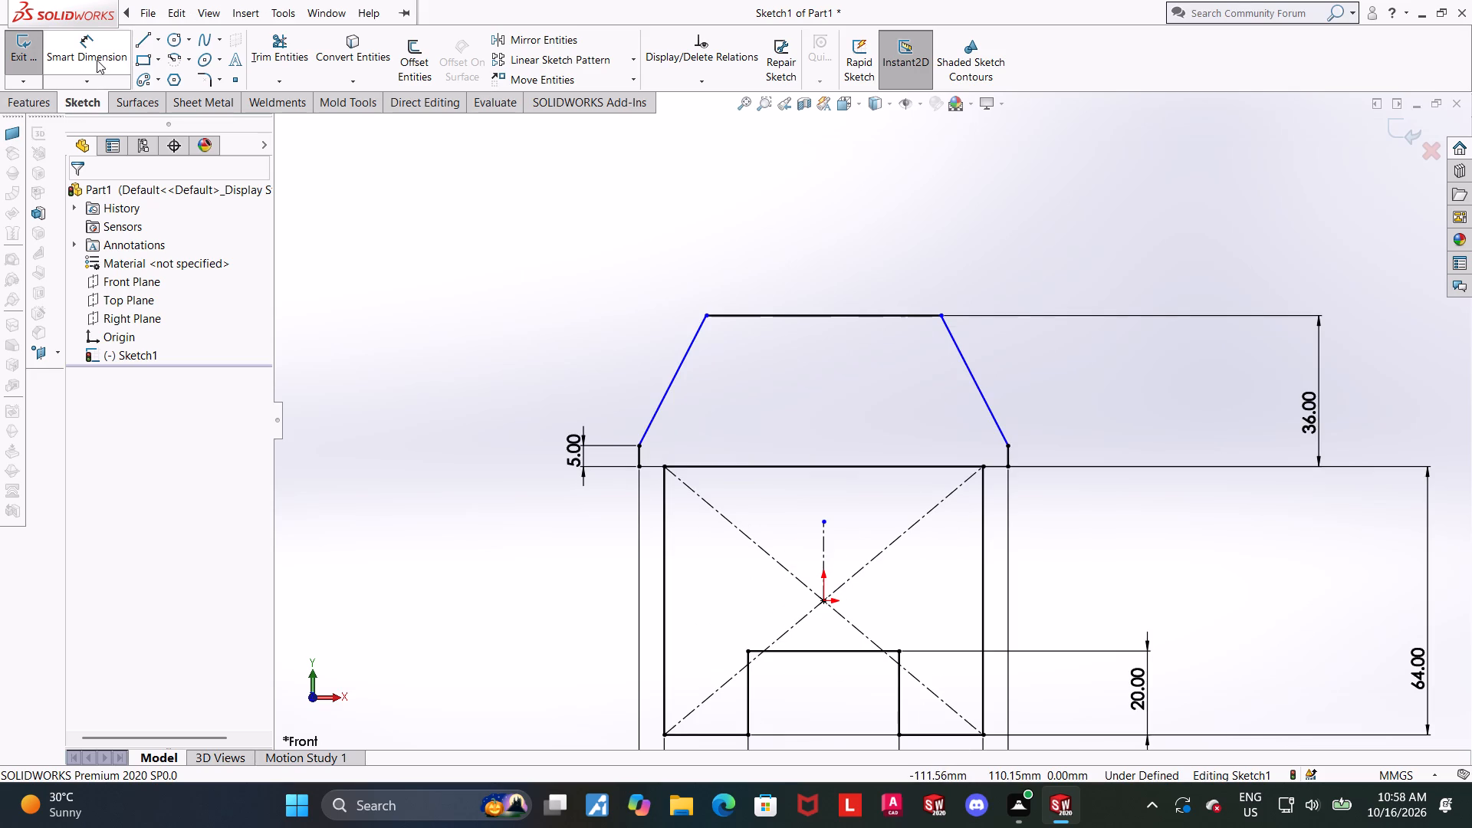
Dimension the upper section's top horizontal edge to 60 mm, placed above the profile.
click(108, 48)
click(778, 310)
click(780, 316)
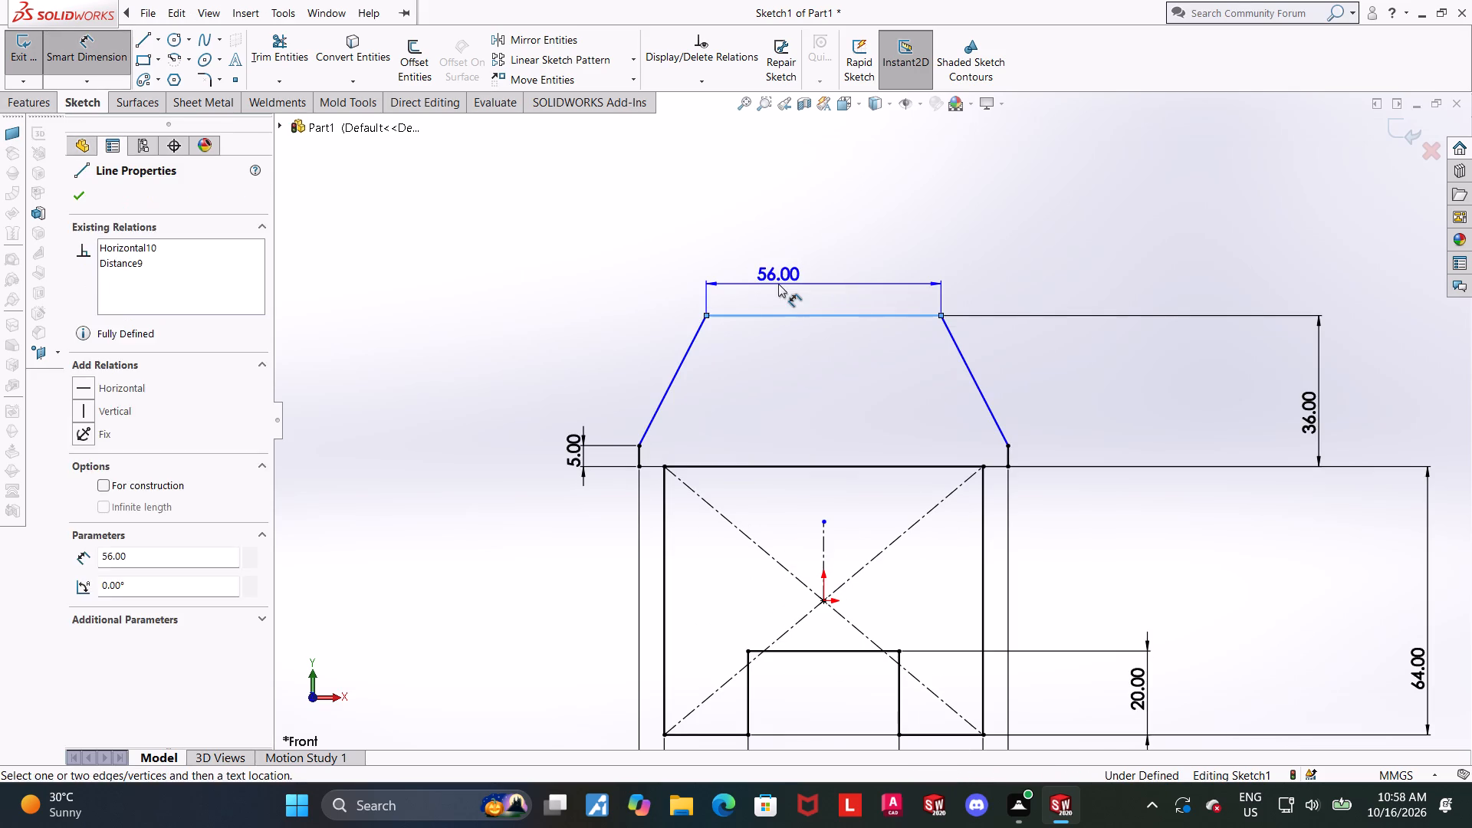
click(778, 284)
text(60)
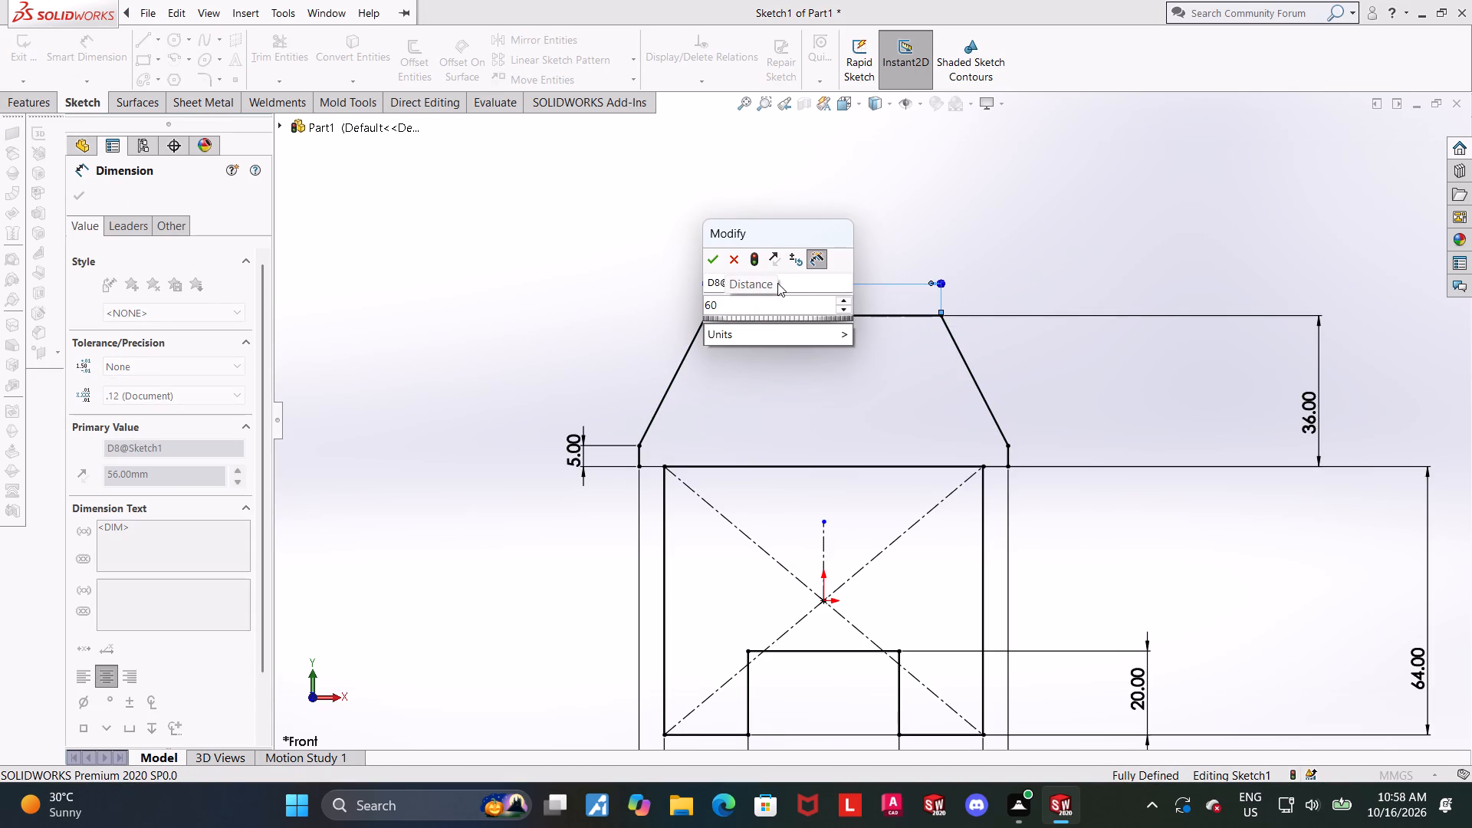
key(Return)
key(Escape)
Trim away the horizontal line segment separating the base from the upper section, using Power trim.
scroll(1040, 455, up, 1)
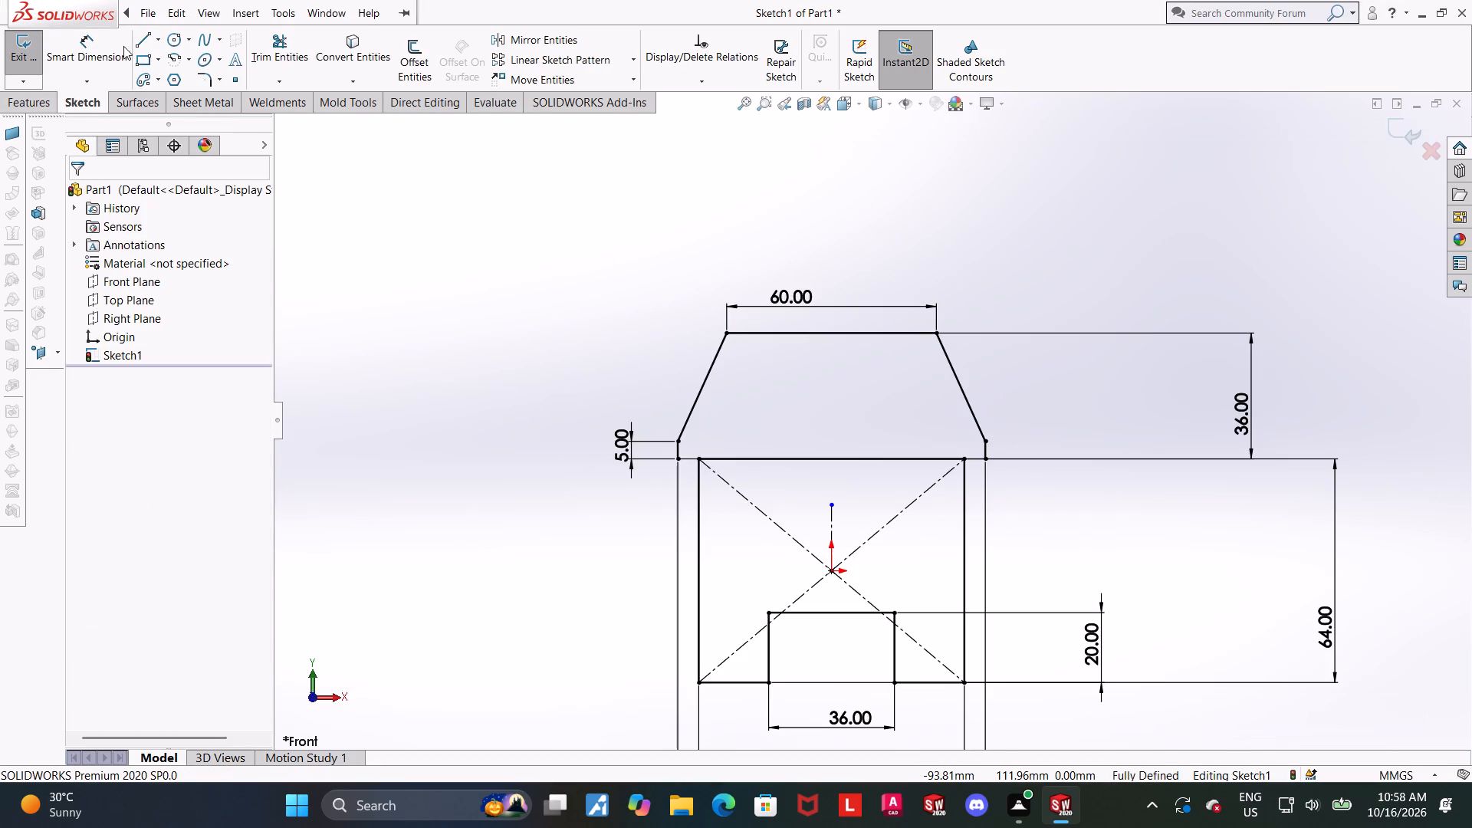
click(274, 53)
click(272, 48)
drag(834, 487, 834, 485)
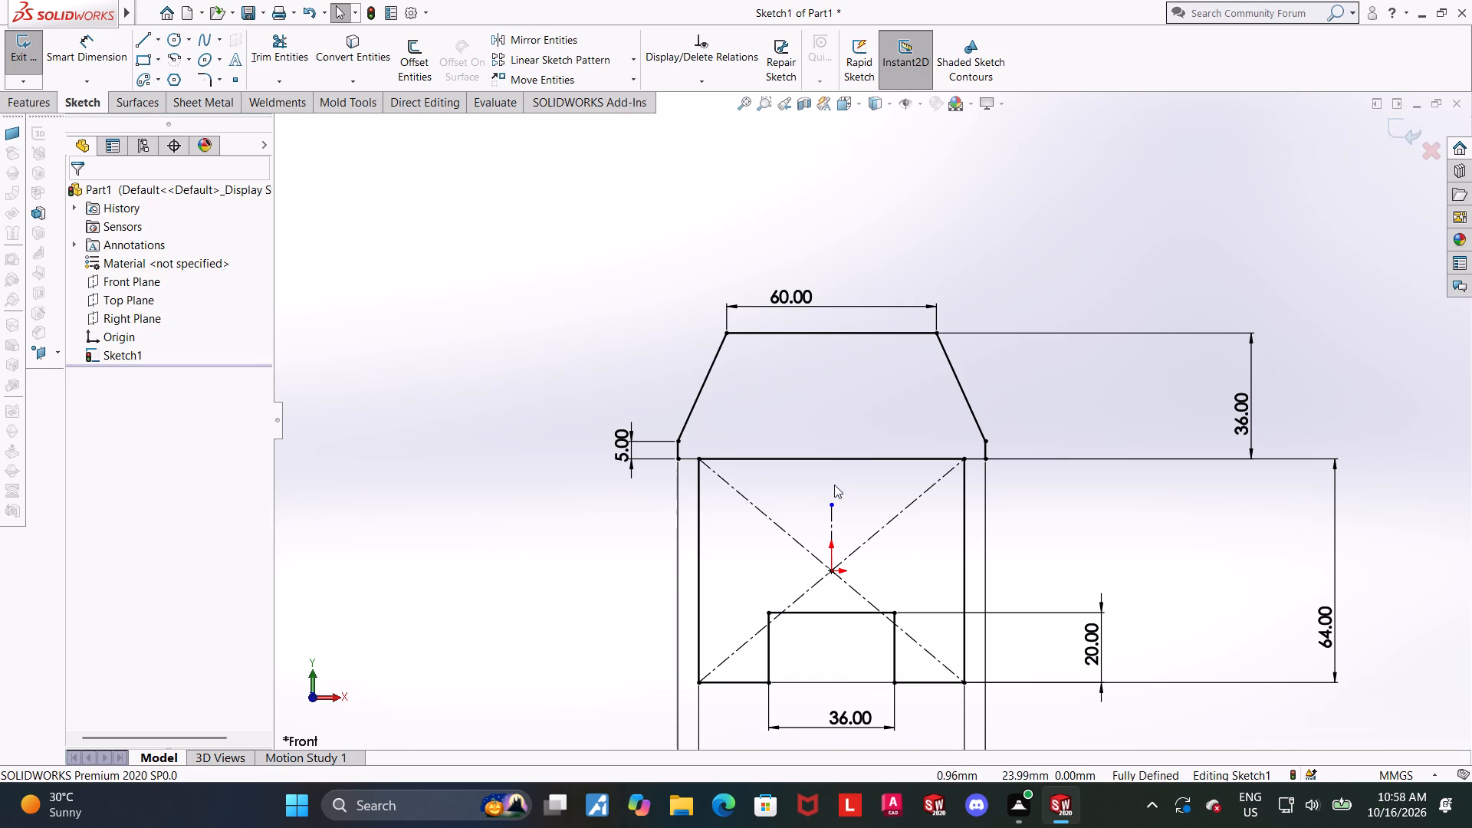
drag(834, 485, 834, 435)
click(251, 58)
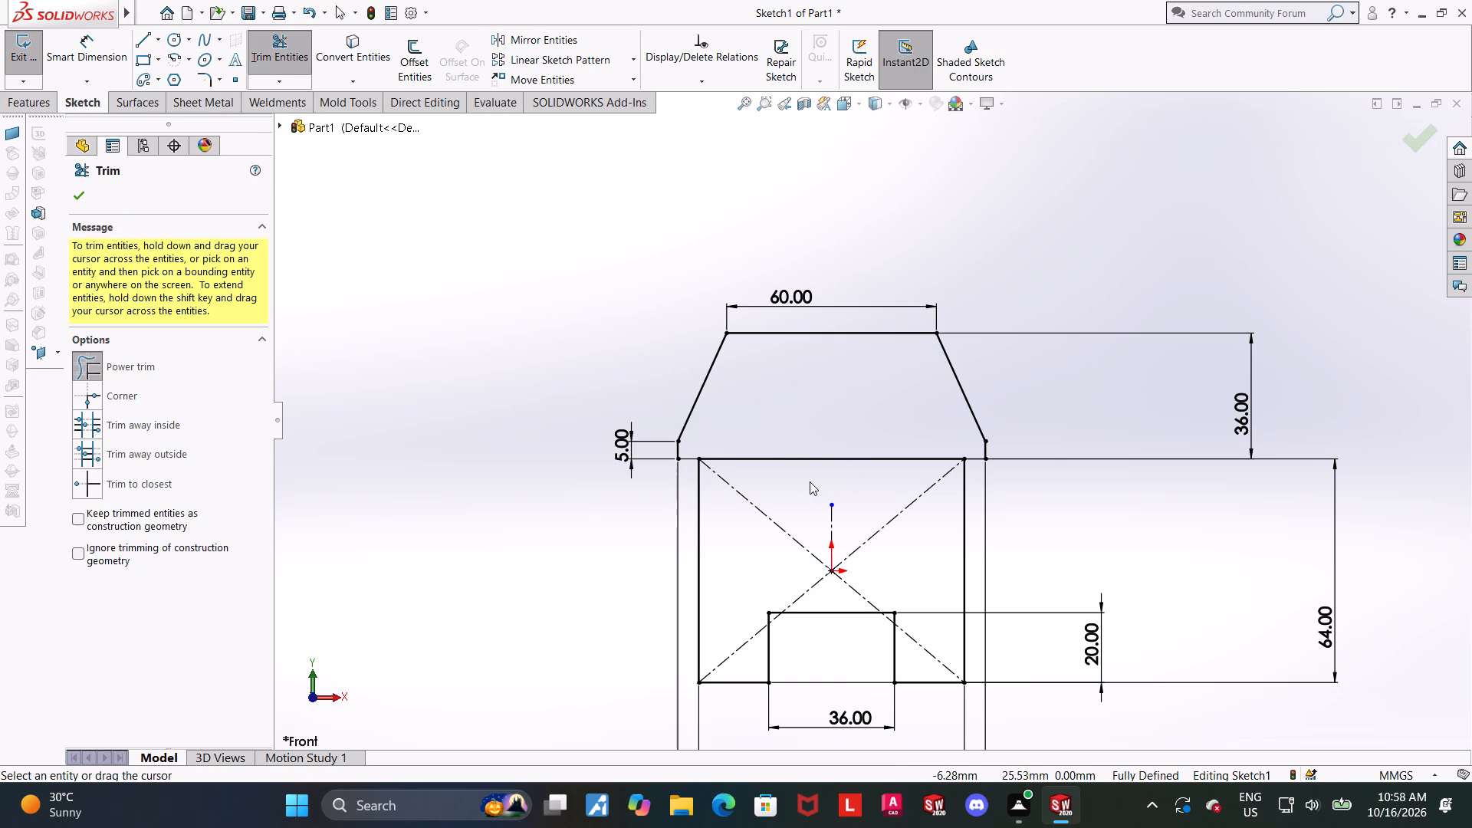
drag(810, 481, 803, 422)
scroll(984, 442, up, 1)
key(Escape)
key(Escape)
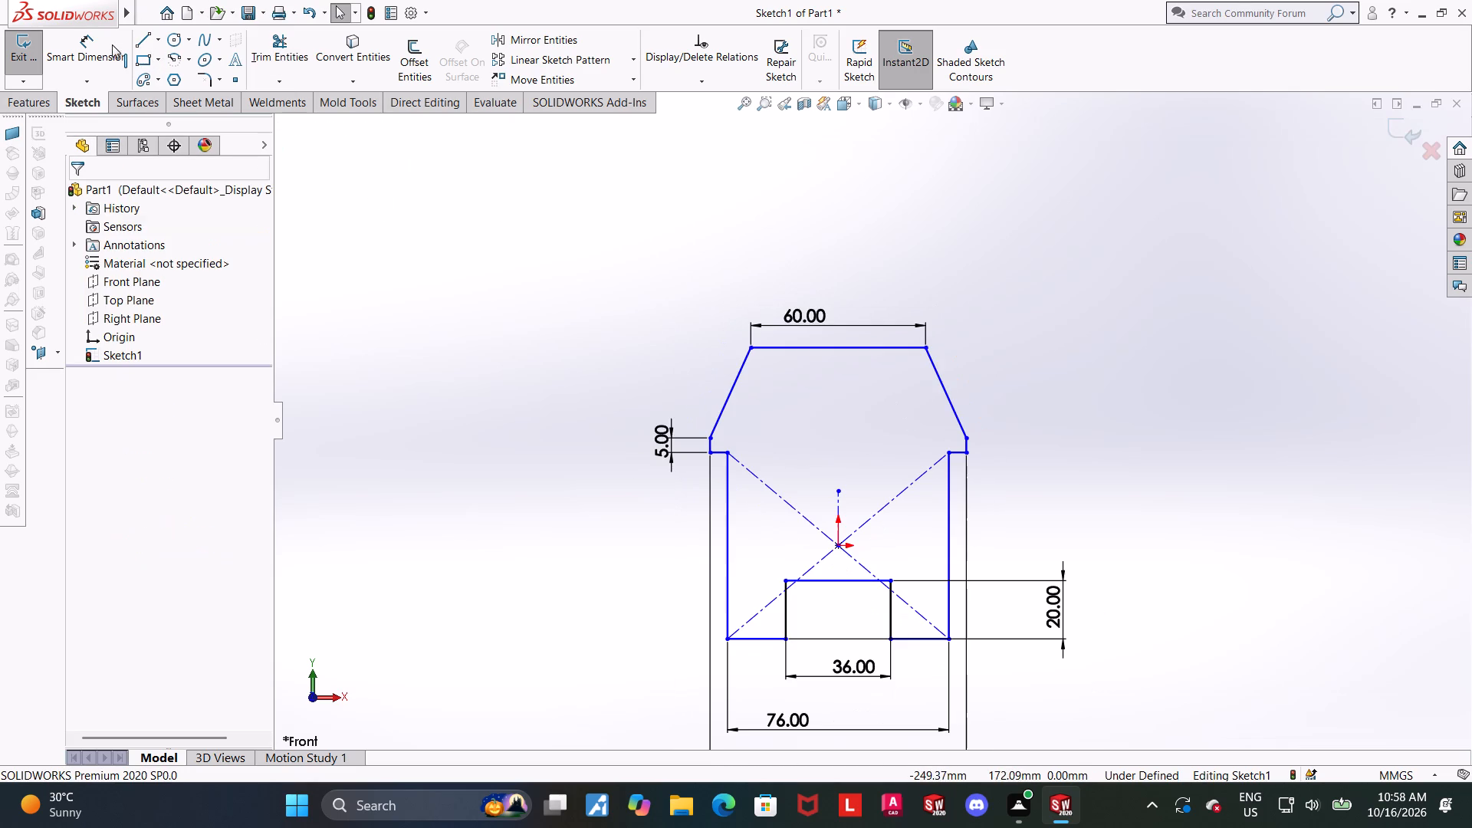
Dimension the upper section's height from its top edge to the short horizontal ledge as 36 mm, placed beside the profile.
click(112, 44)
click(108, 57)
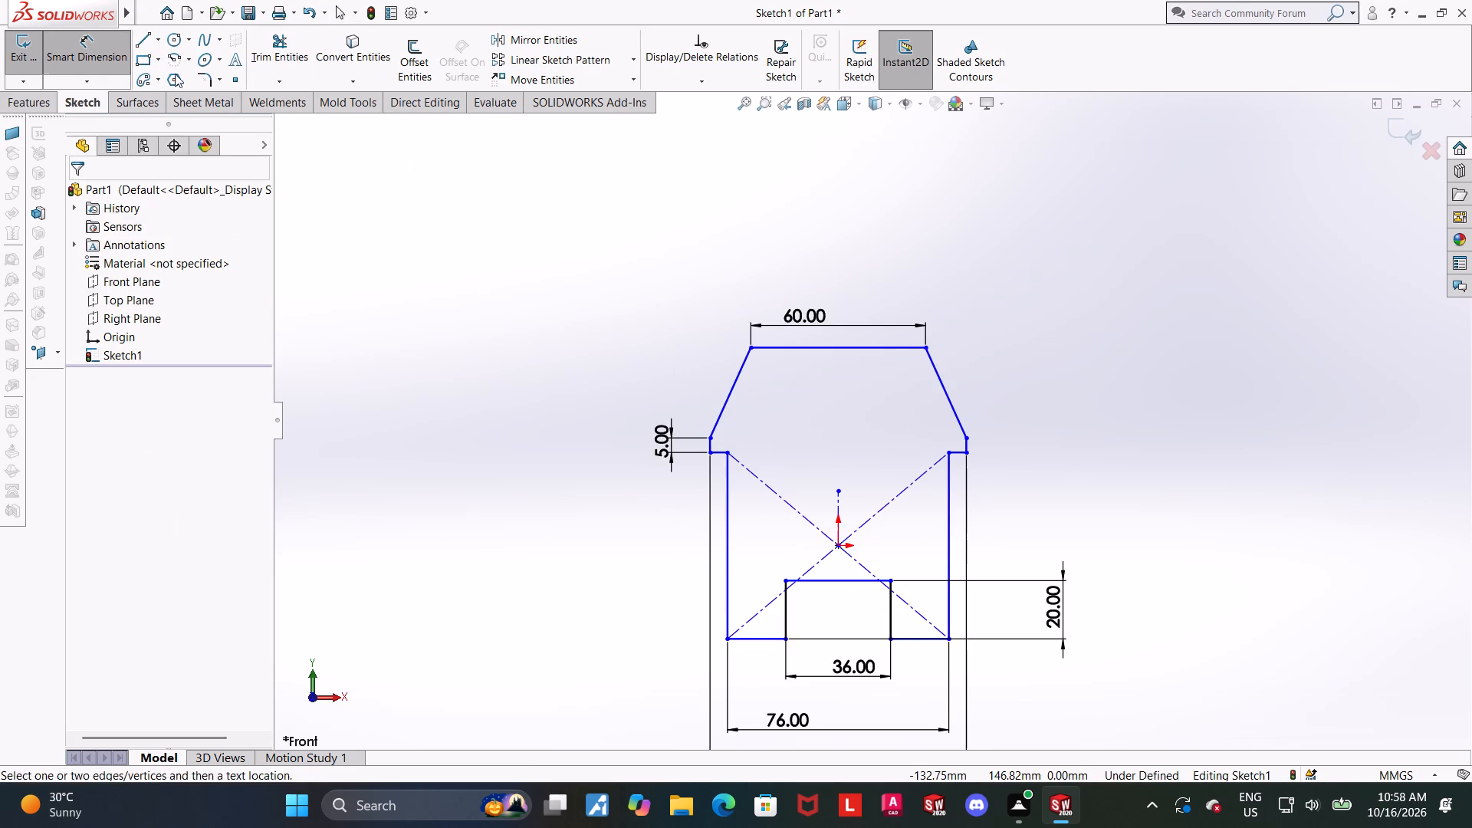
double_click(899, 343)
click(958, 451)
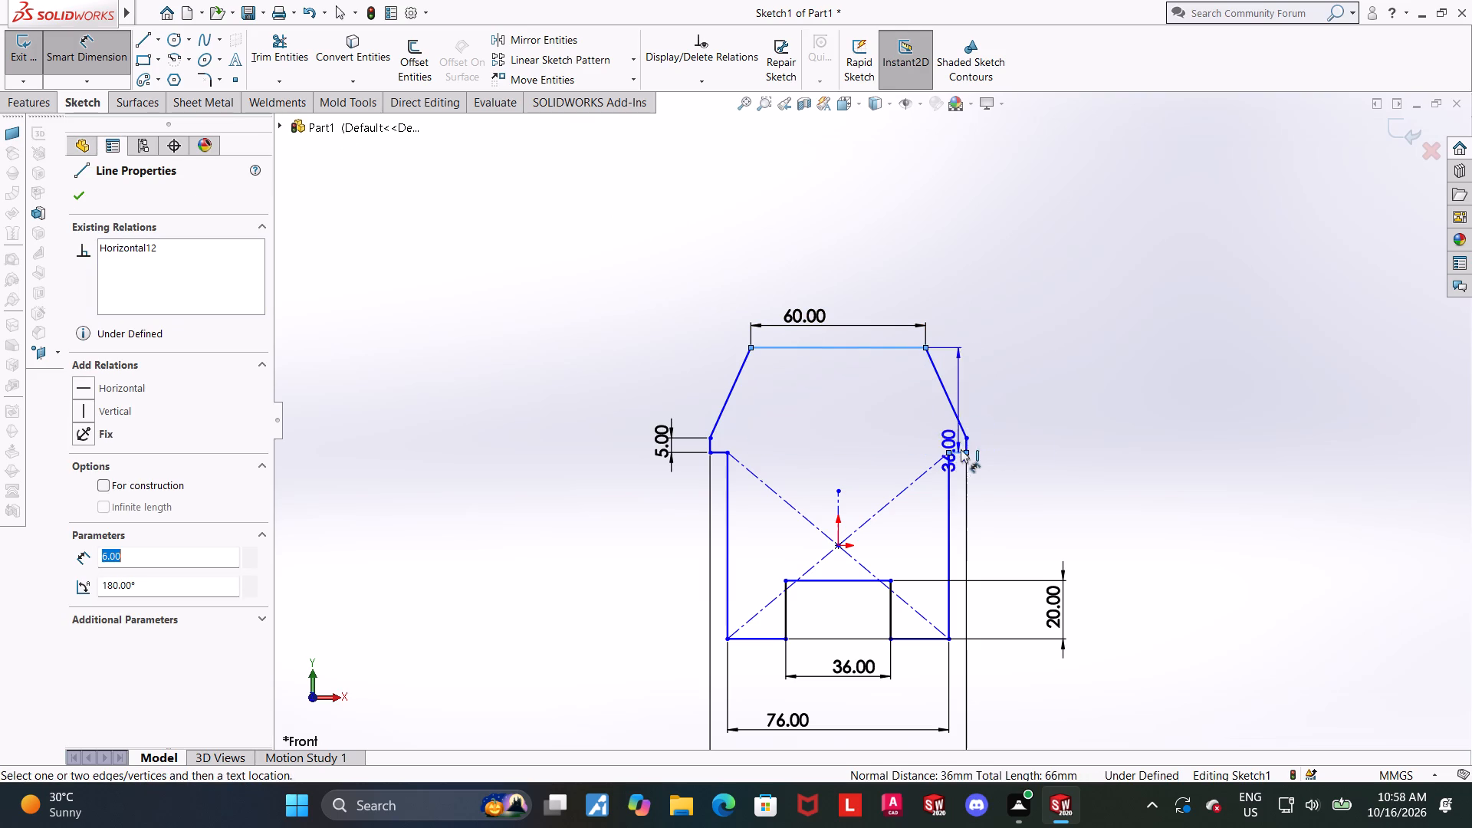
click(1094, 429)
click(1022, 406)
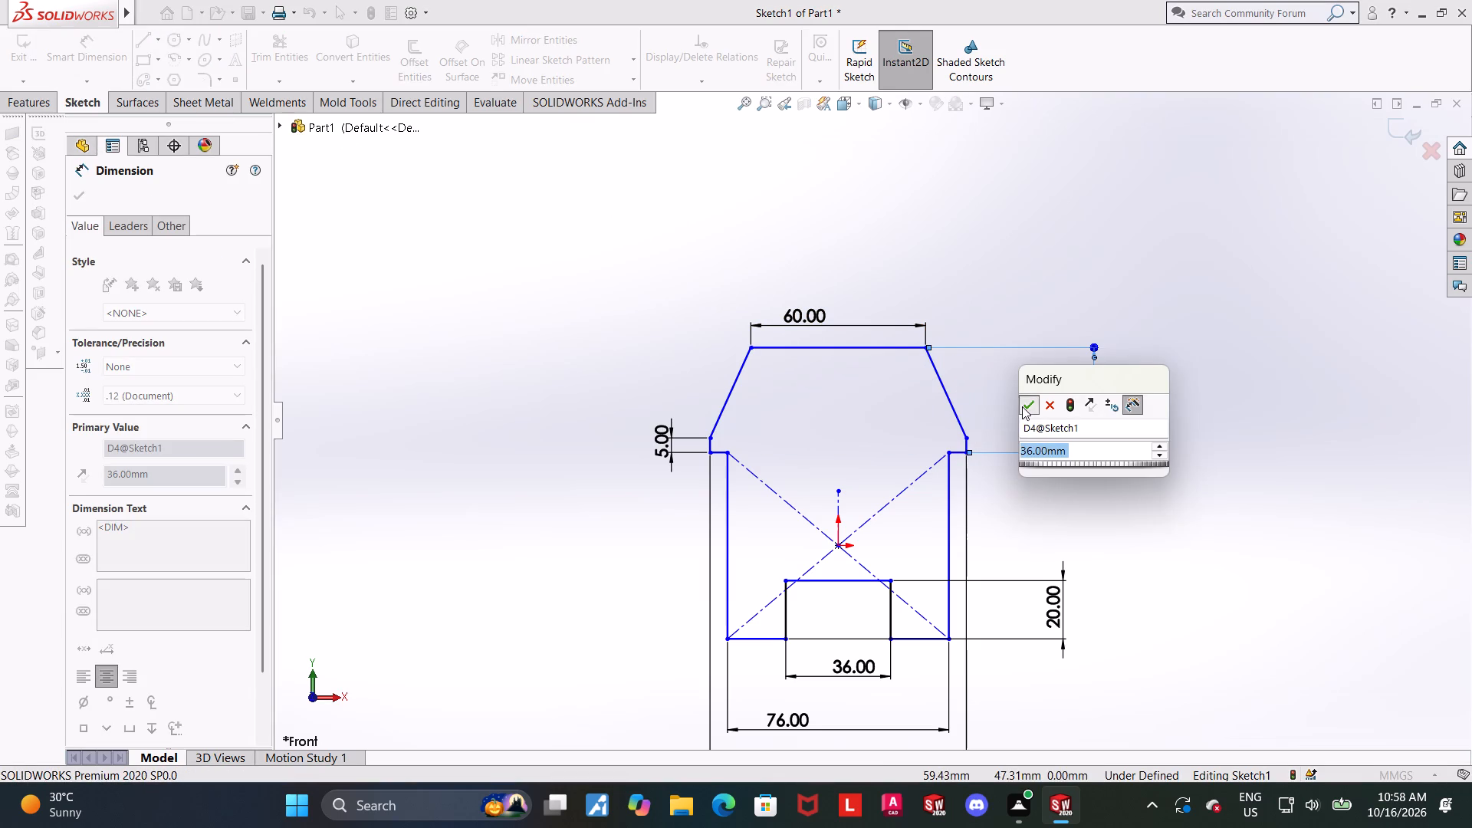
scroll(1028, 458, up, 2)
scroll(1014, 504, down, 2)
key(Escape)
key(Escape)
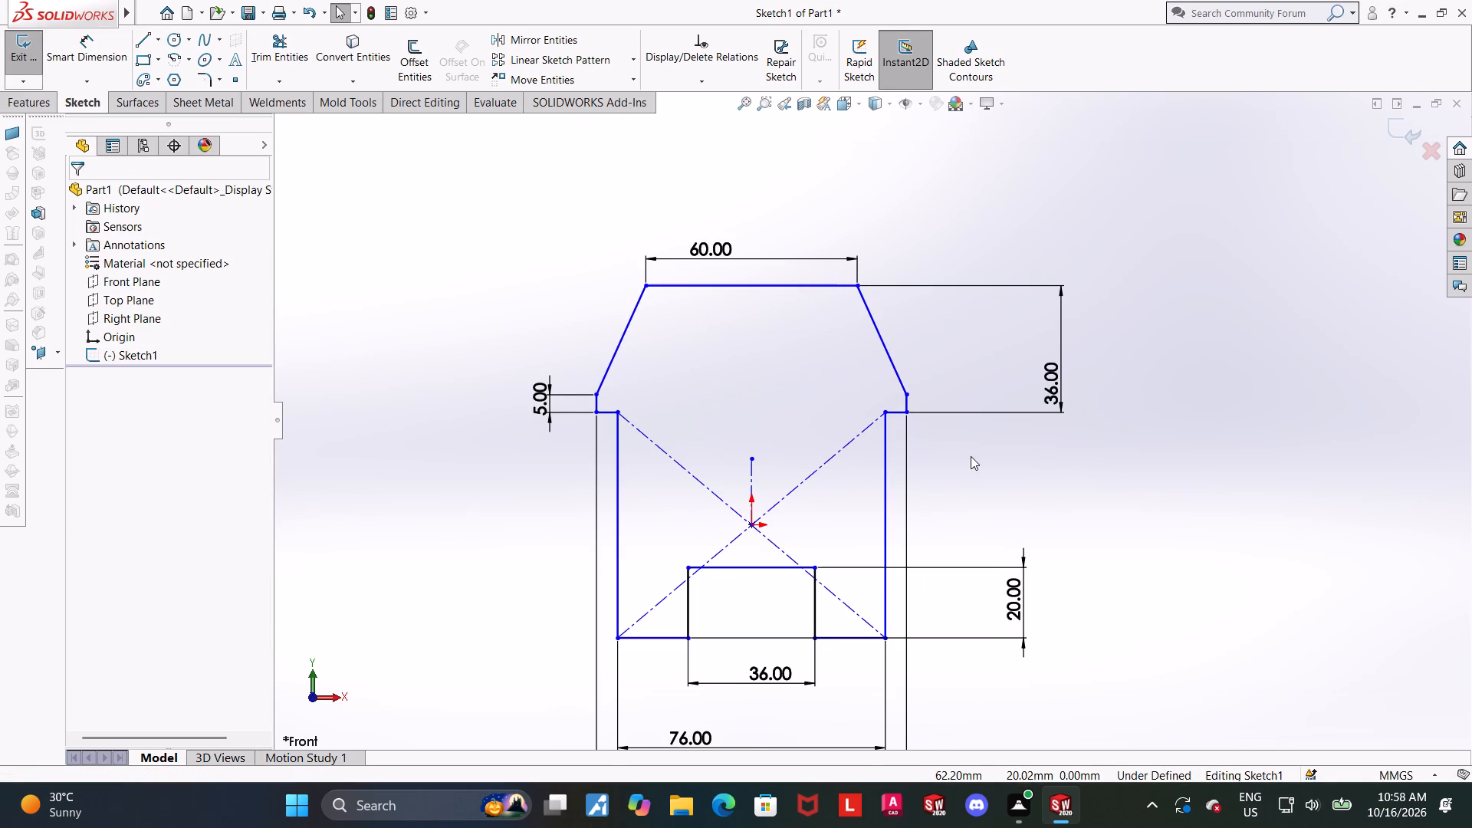
Dimension the base's height from the short horizontal ledge to the bottom edge as 64 mm, in line with the 36 mm dimension.
scroll(971, 456, up, 1)
scroll(807, 396, down, 1)
scroll(888, 425, up, 1)
key(Escape)
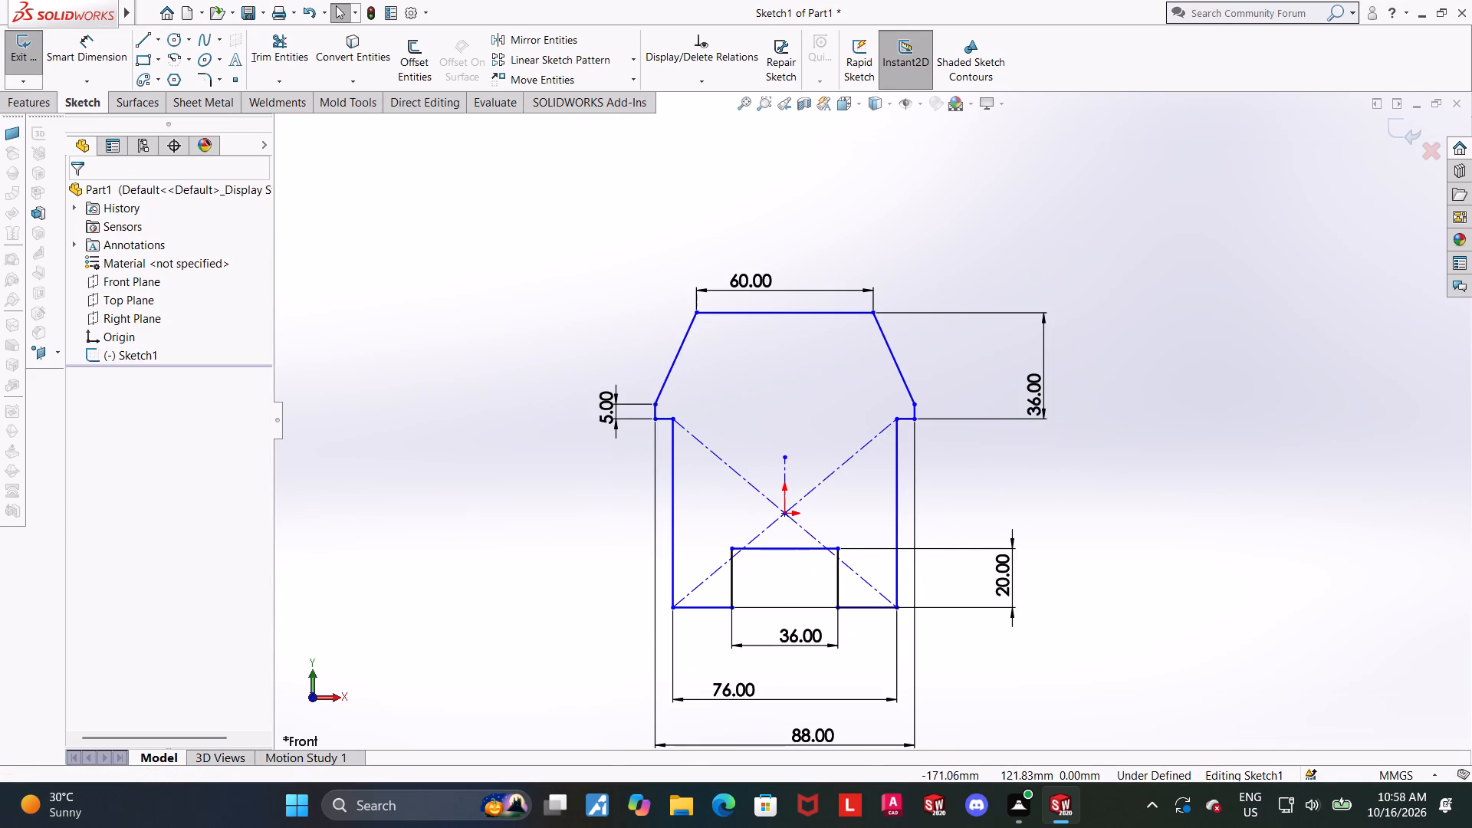
click(109, 45)
click(909, 422)
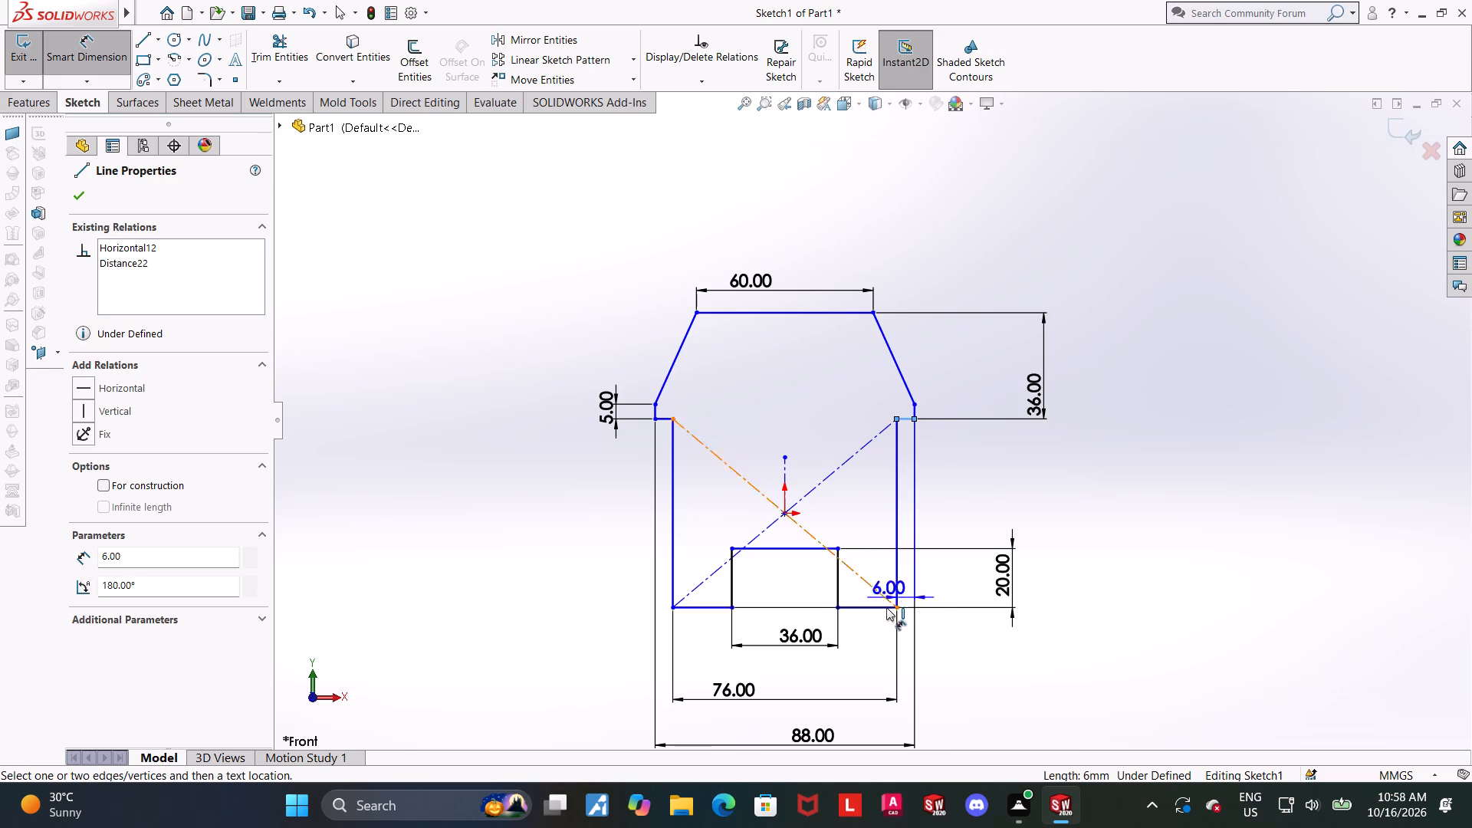
click(885, 609)
click(1045, 578)
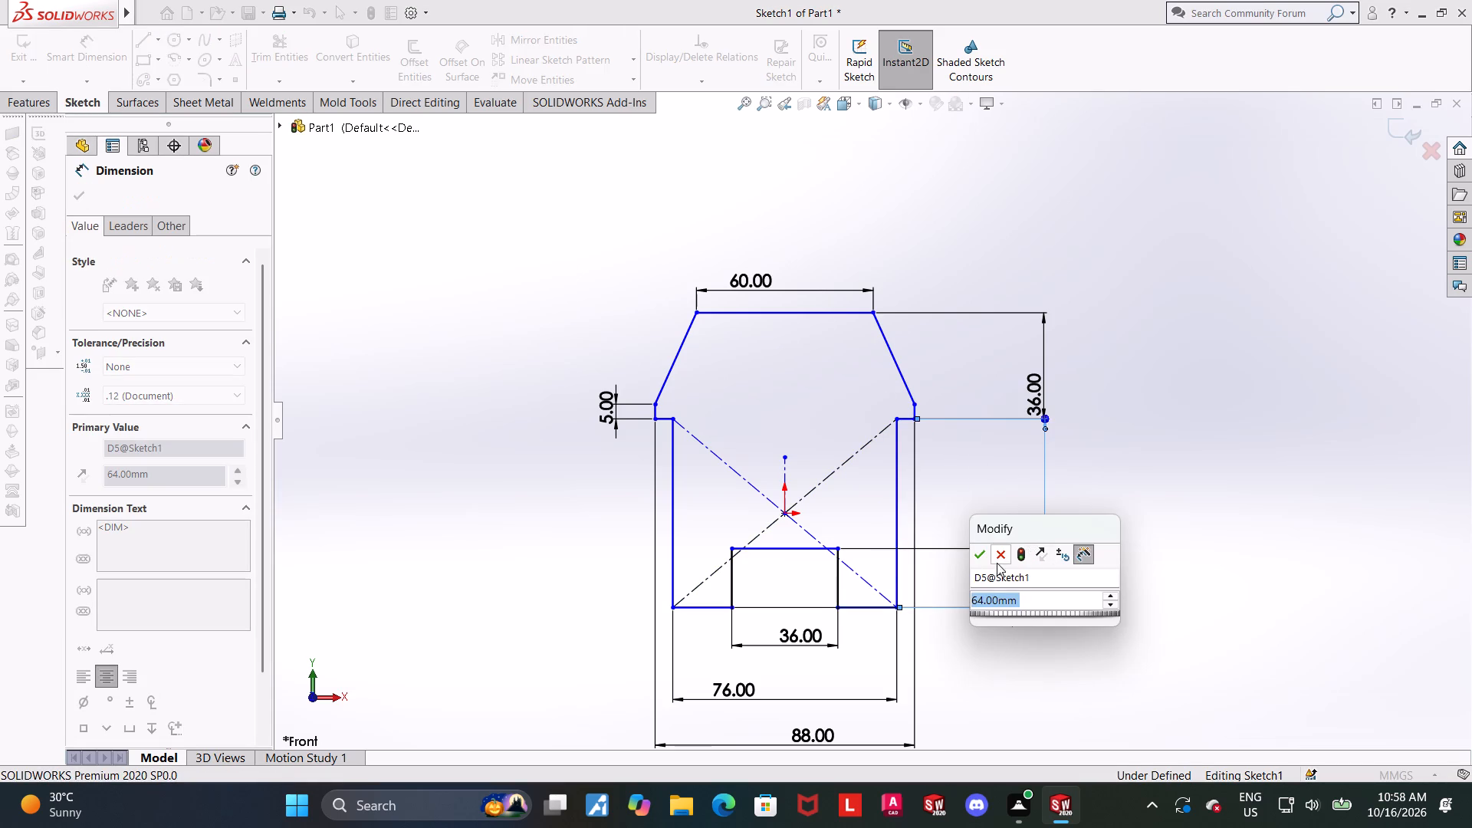
click(984, 563)
key(Escape)
key(Escape)
Add a Vertical relation between the top edge's midpoint and the base's centre point at the origin.
scroll(1054, 488, up, 1)
scroll(803, 468, down, 4)
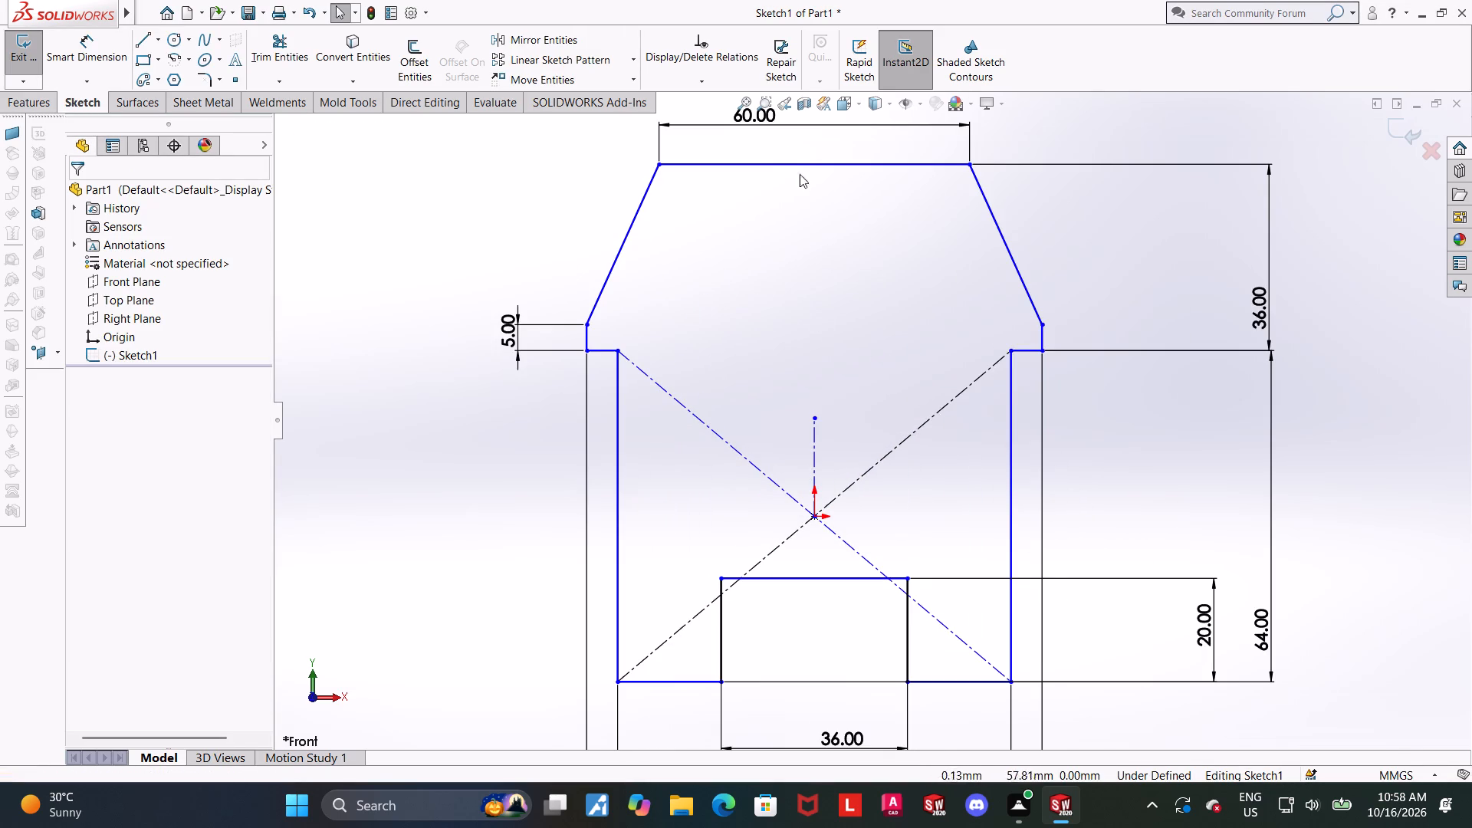
click(815, 166)
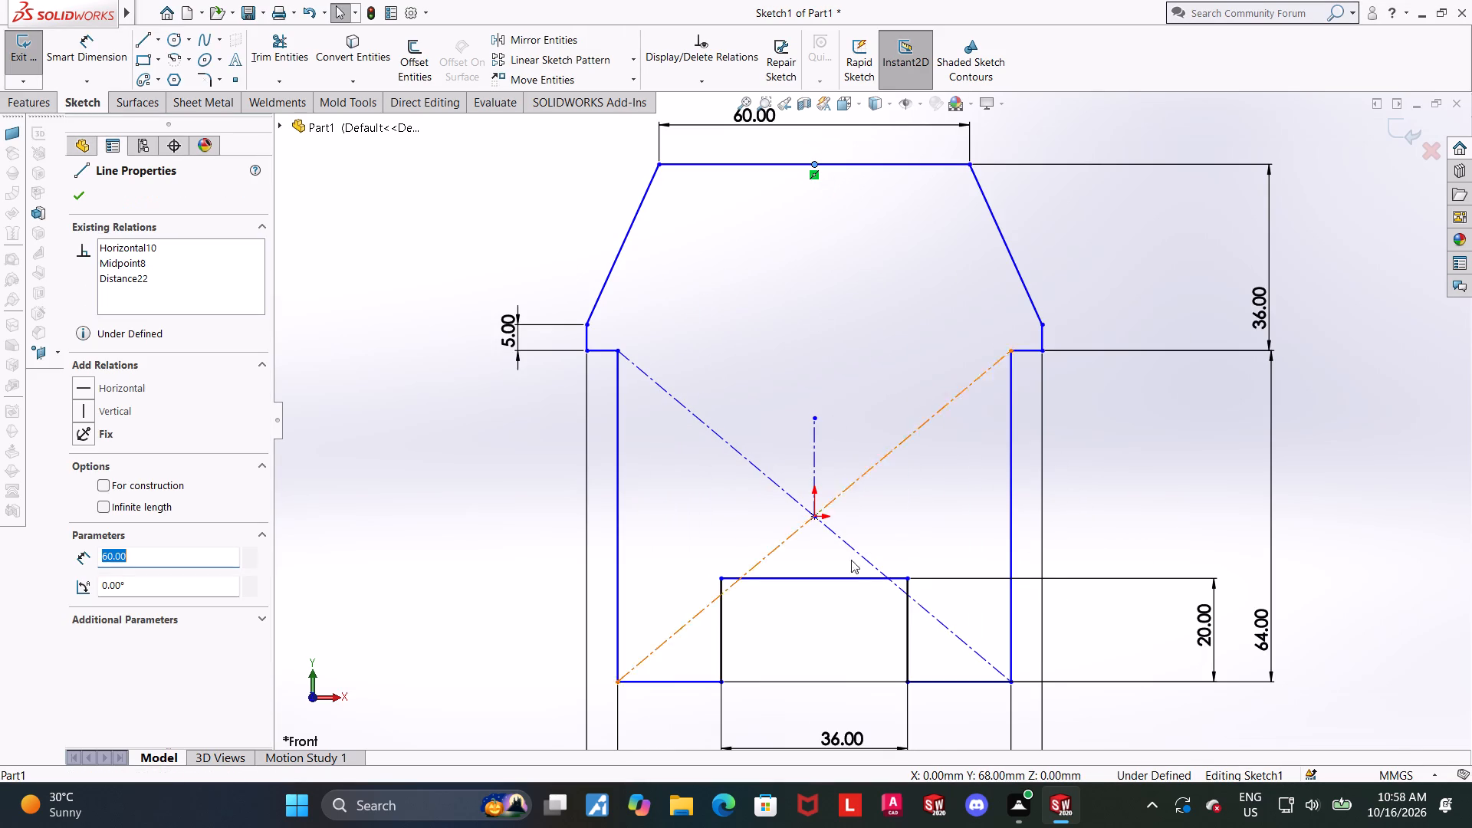
ctrl+click(815, 515)
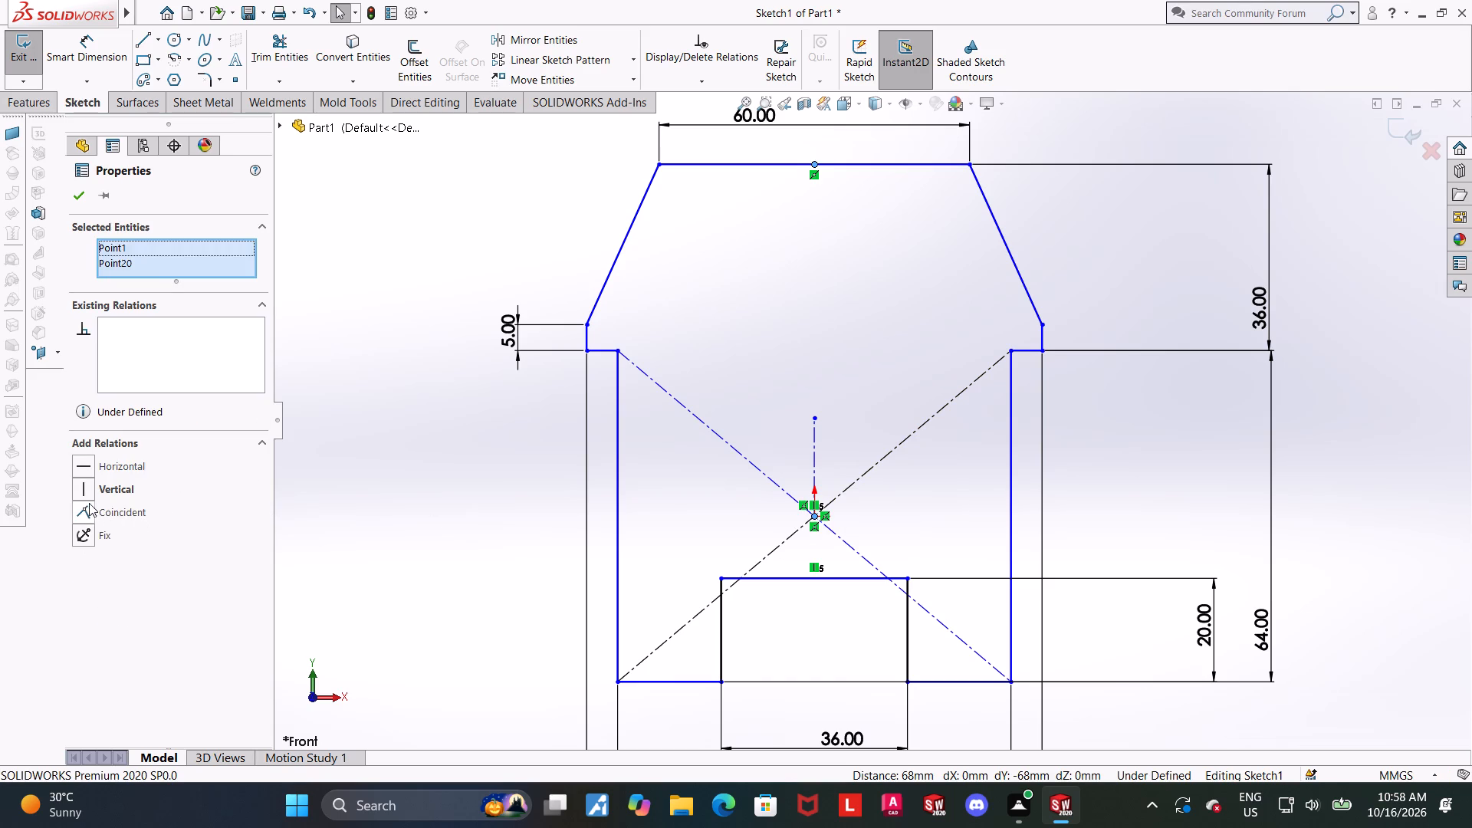
click(83, 494)
click(489, 495)
scroll(489, 495, up, 2)
click(1257, 472)
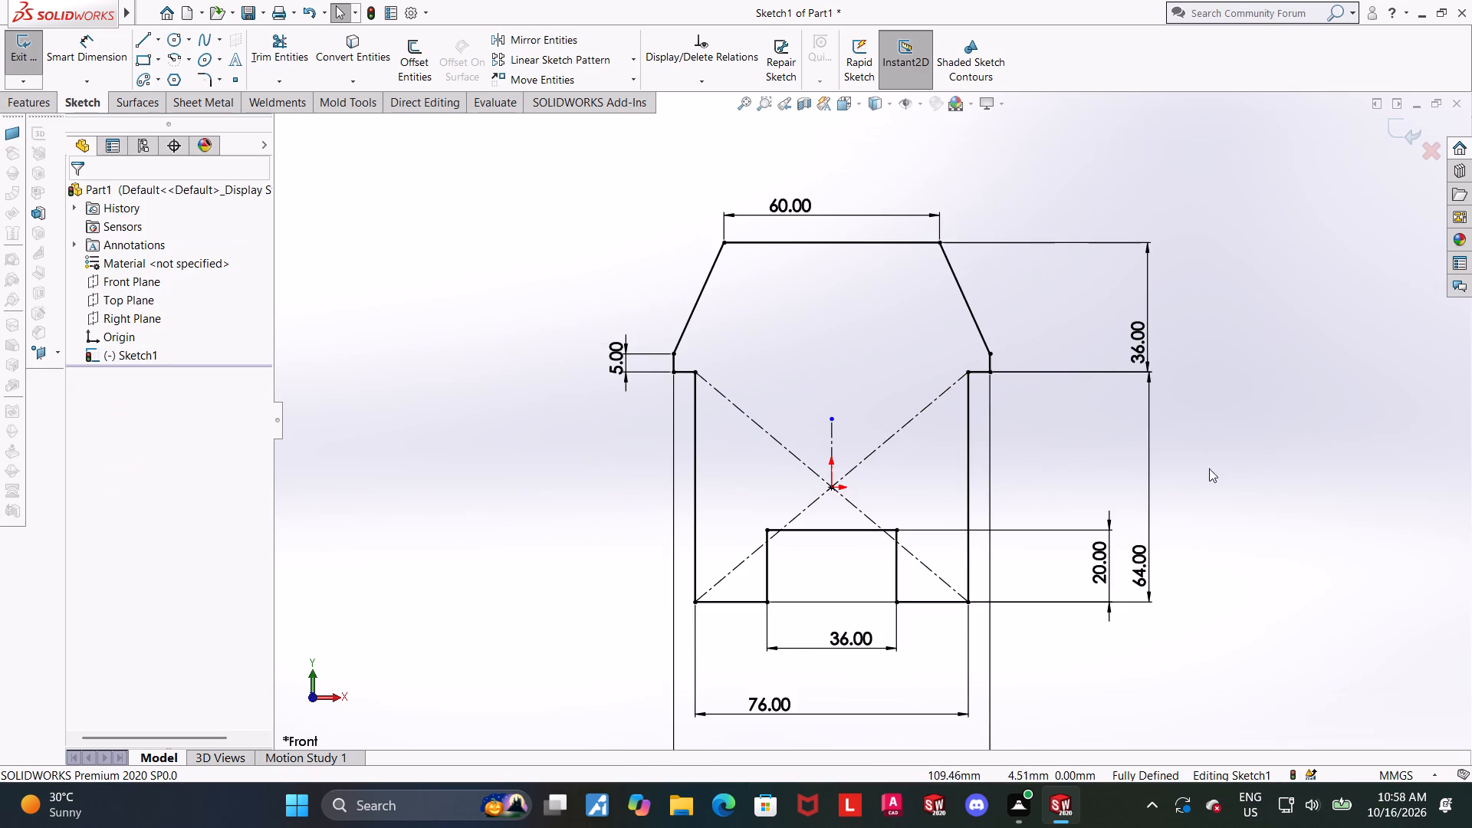
Examine the whole sketch profile and its dimensions from several viewing angles.
scroll(1117, 425, up, 1)
scroll(935, 283, down, 1)
scroll(935, 281, up, 1)
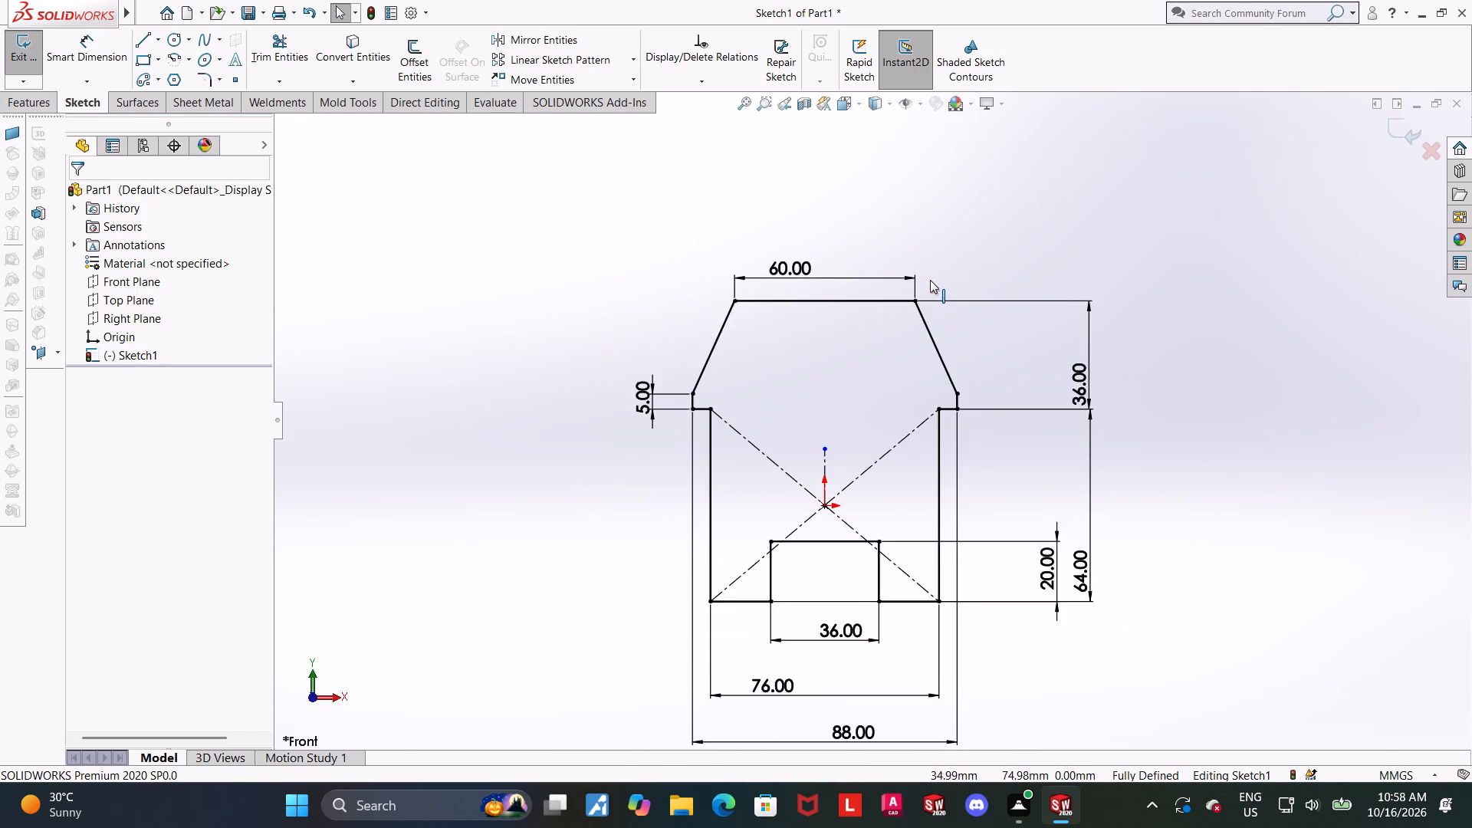
scroll(915, 318, down, 1)
middle_drag(920, 334, 924, 366)
middle_drag(902, 390, 916, 389)
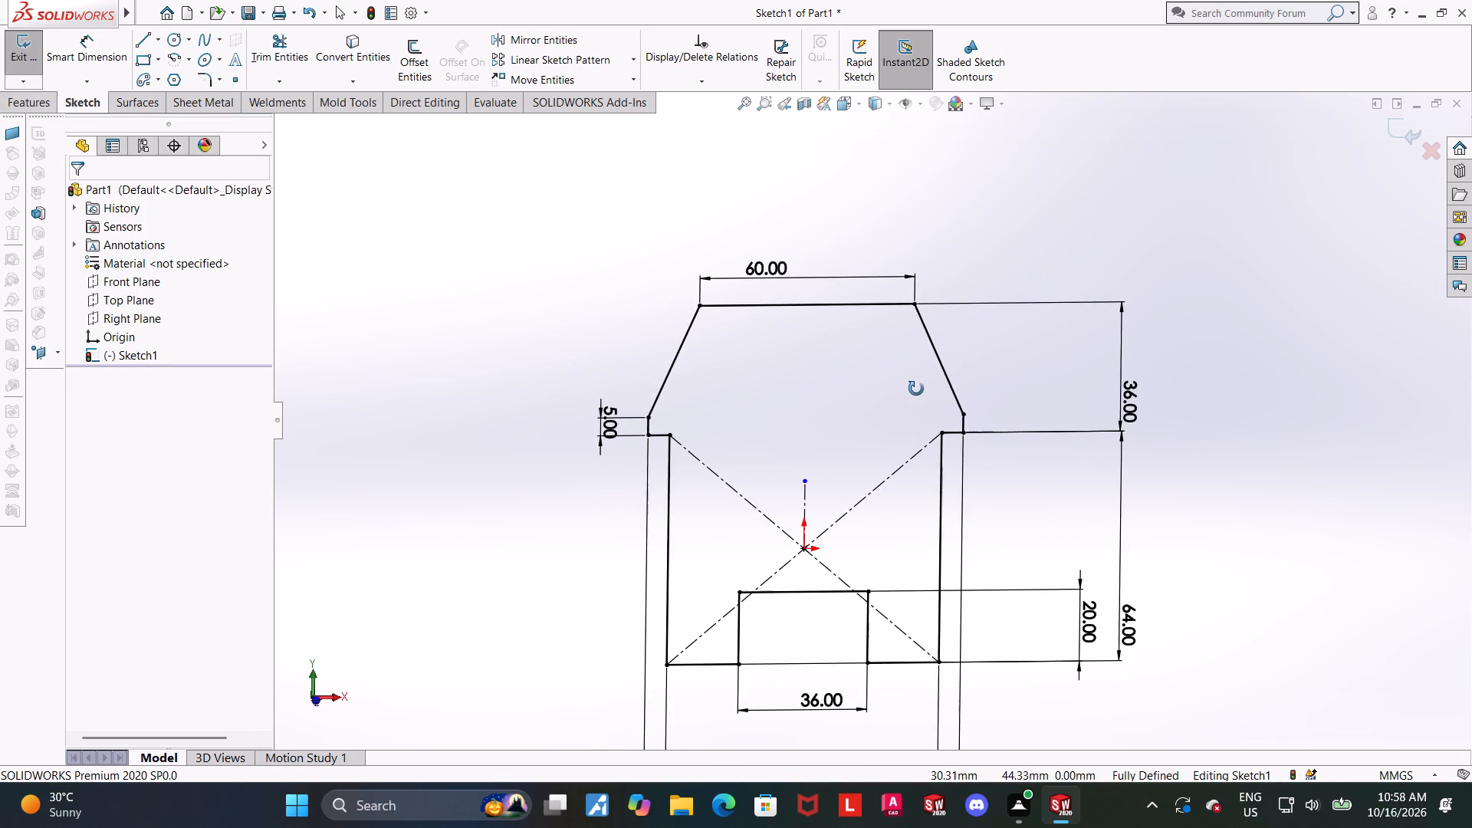
middle_drag(916, 389, 893, 380)
scroll(905, 373, up, 2)
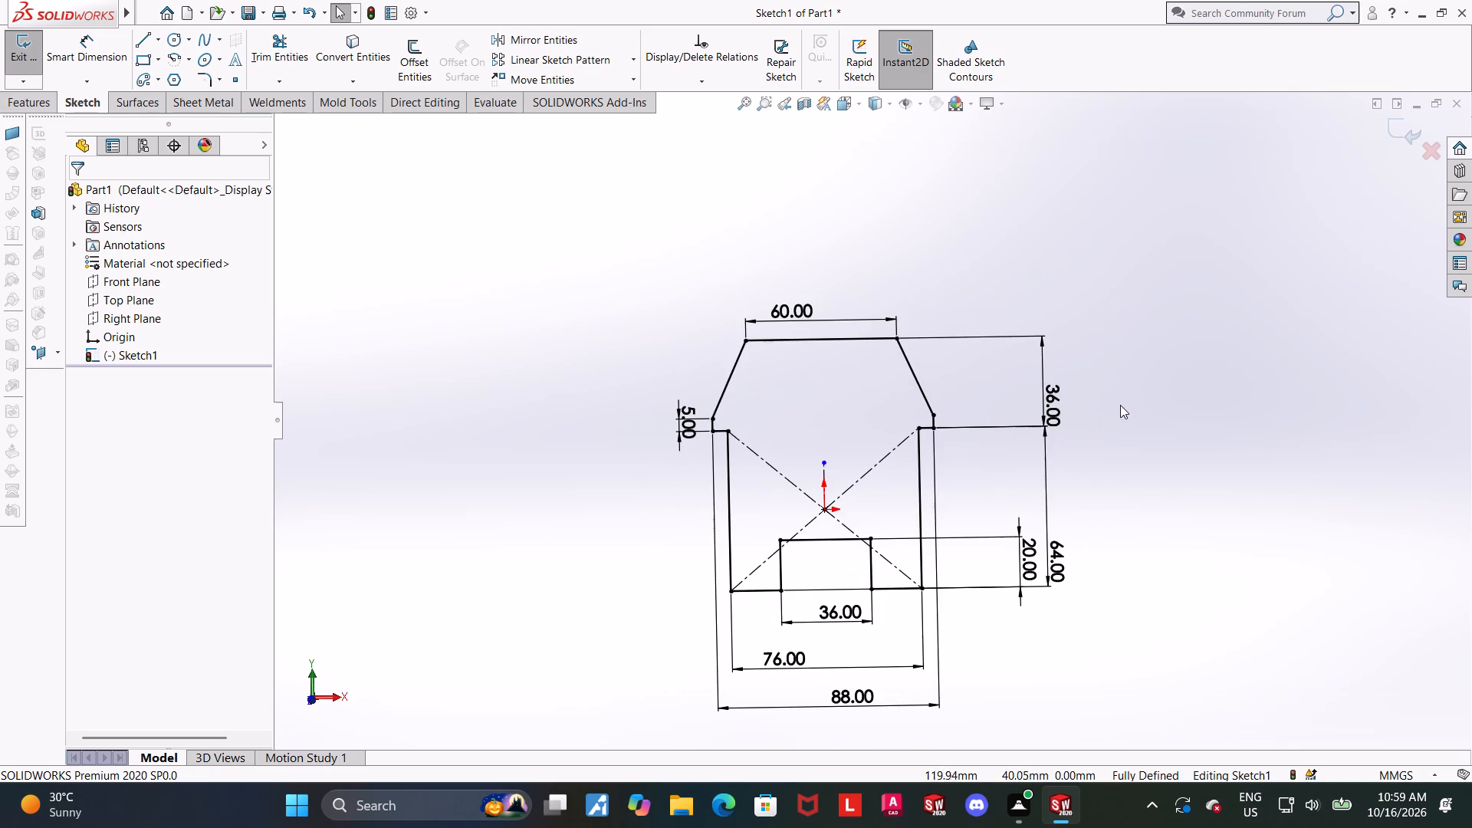
scroll(1074, 393, down, 1)
middle_drag(1042, 386, 1079, 394)
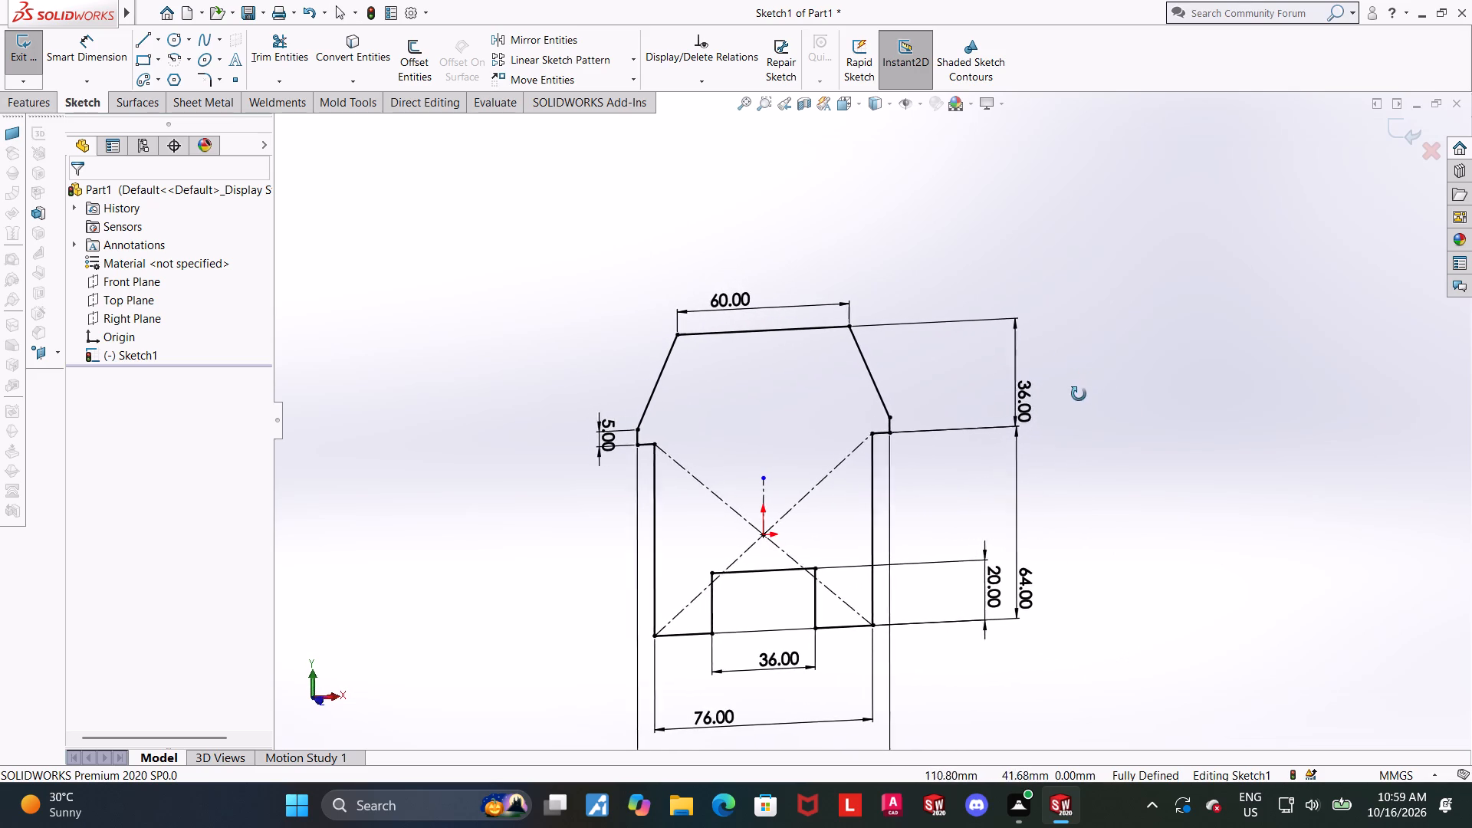
middle_drag(1079, 394, 1080, 393)
scroll(974, 596, up, 1)
scroll(809, 642, down, 2)
middle_drag(999, 598, 1003, 591)
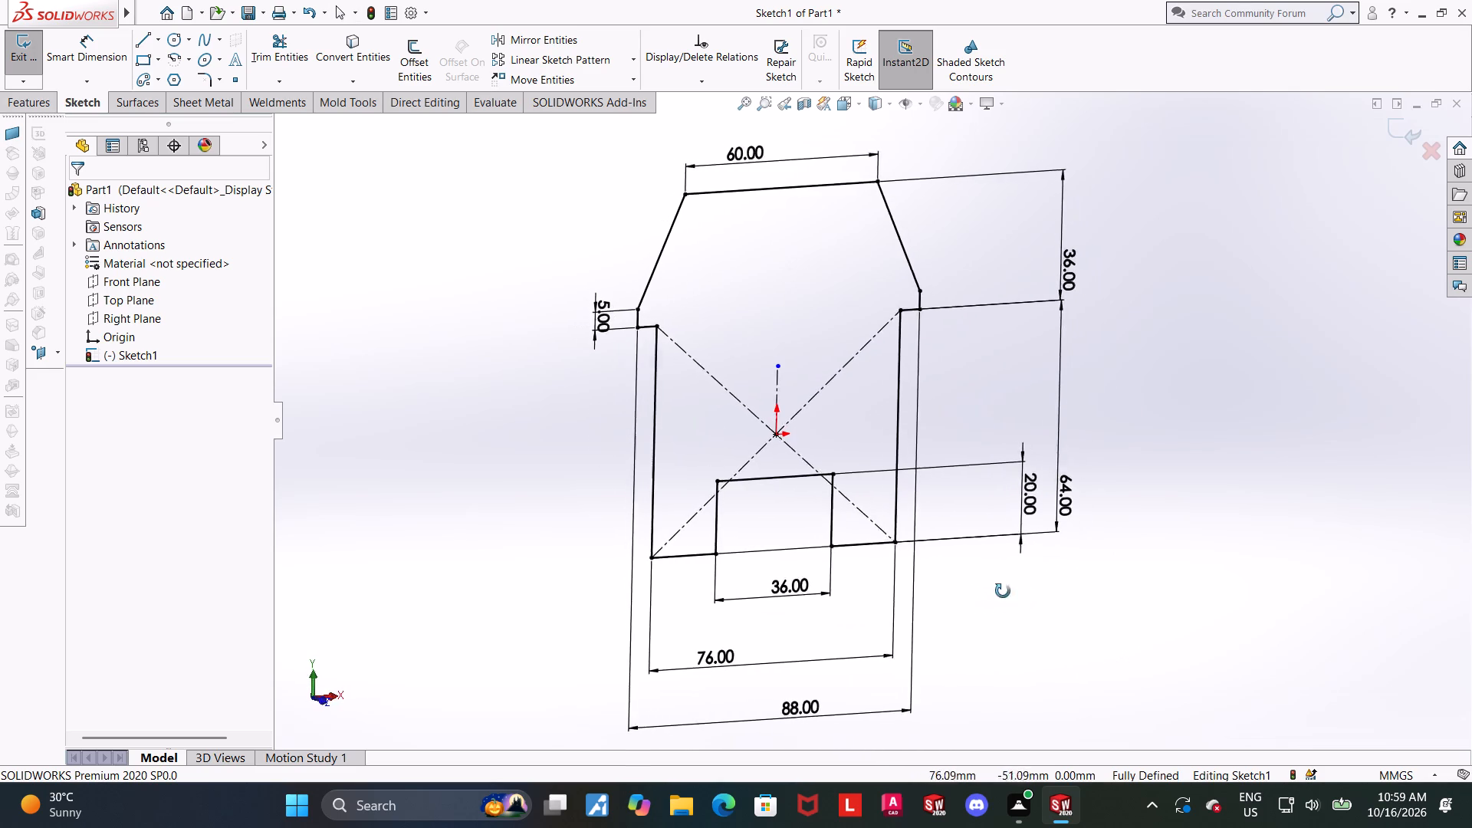
middle_drag(1003, 591, 1008, 580)
scroll(800, 601, up, 2)
scroll(797, 580, down, 2)
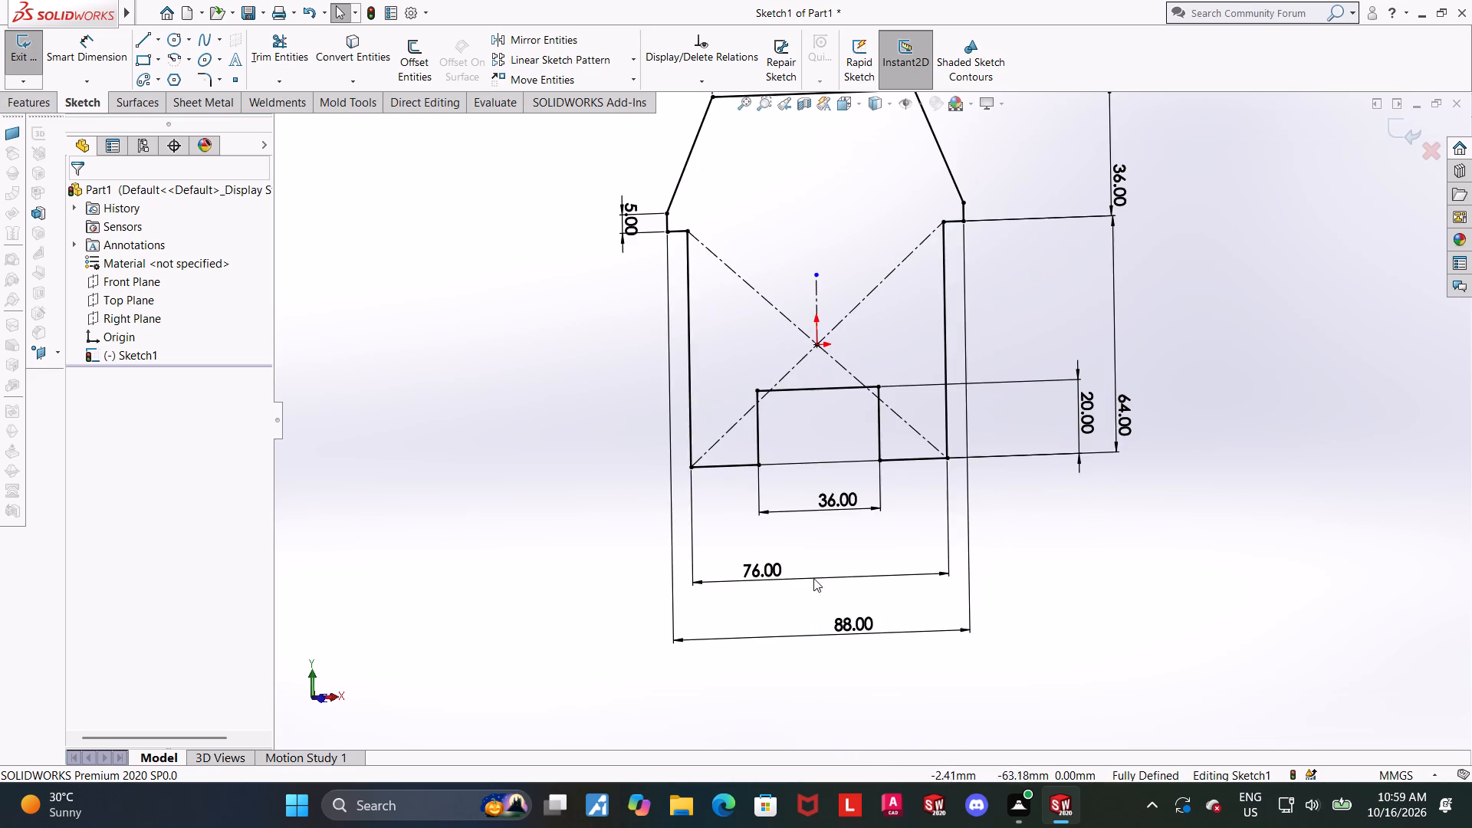
middle_drag(835, 616, 845, 618)
scroll(856, 569, up, 2)
middle_drag(948, 431, 961, 498)
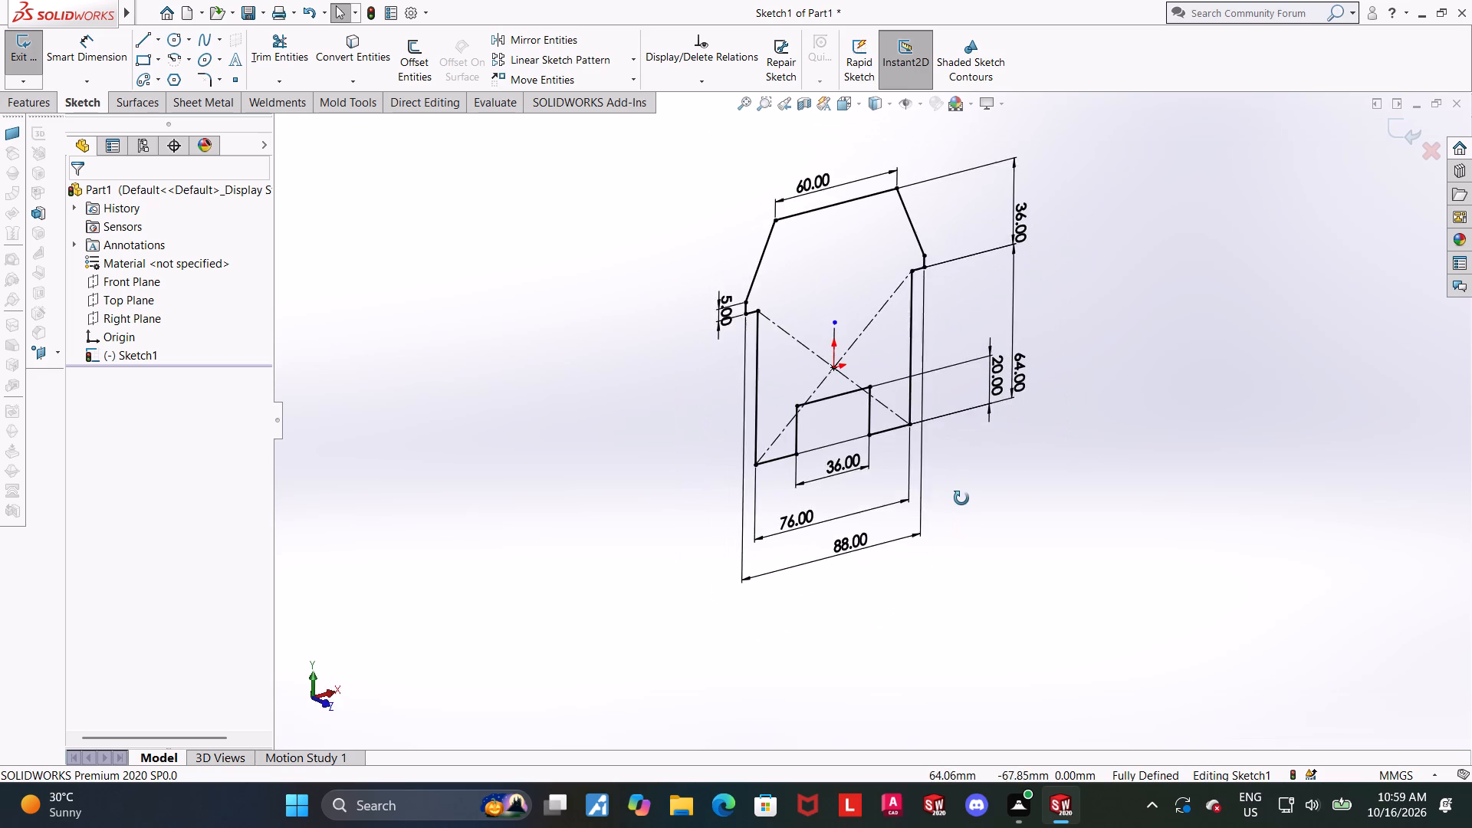
middle_drag(961, 498, 952, 494)
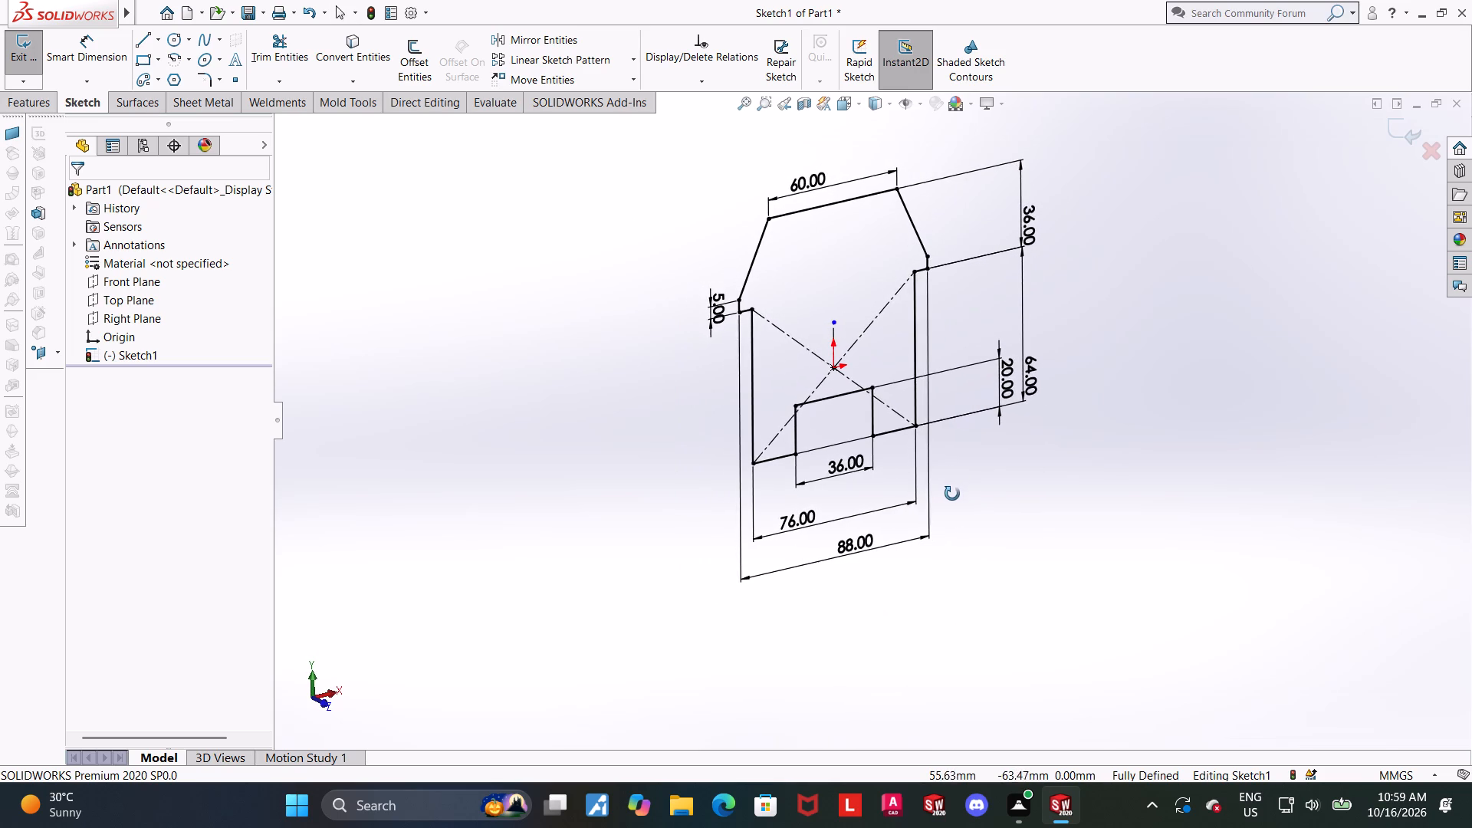
middle_drag(952, 494, 939, 508)
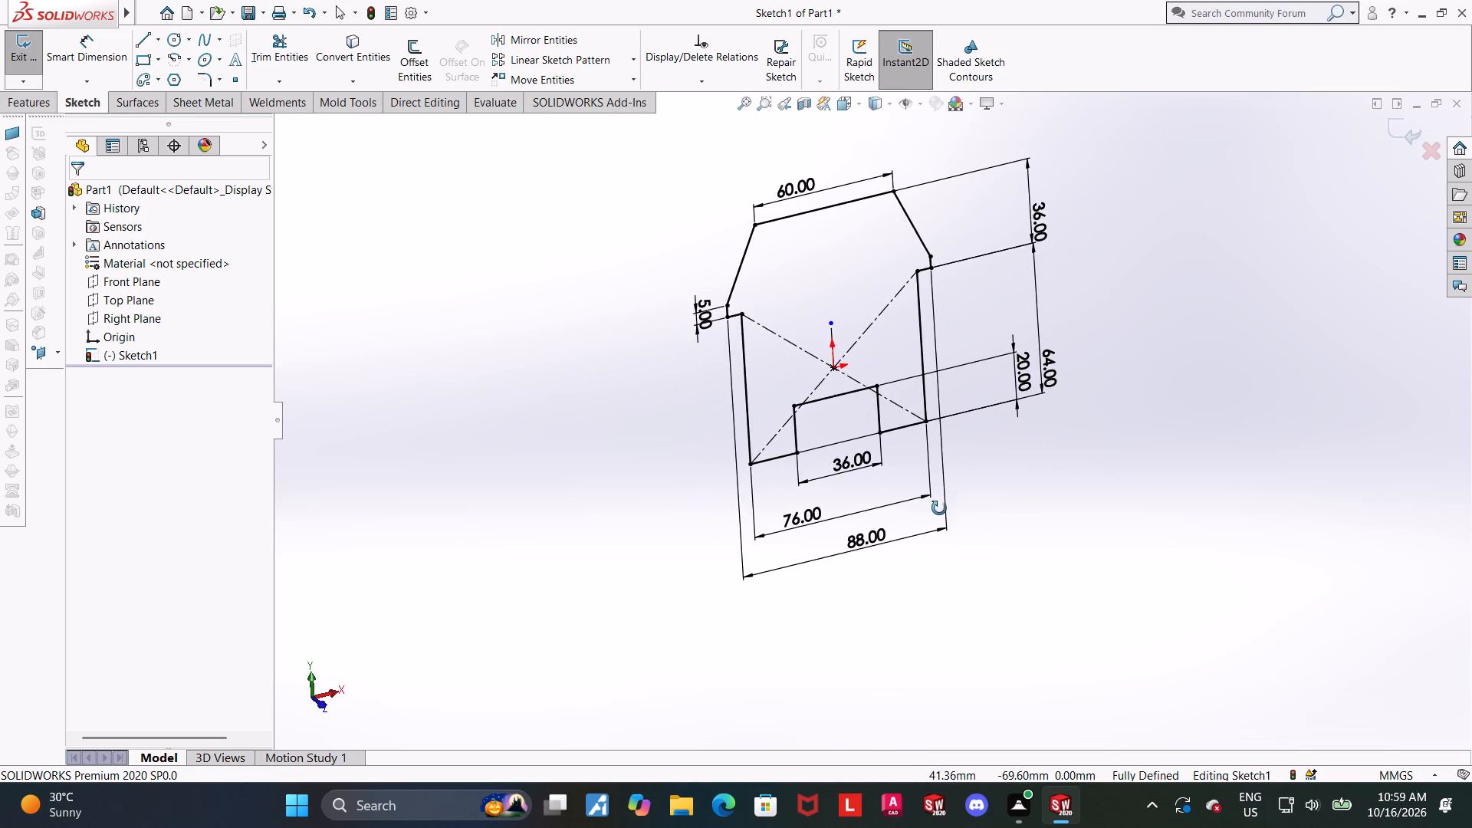
middle_drag(939, 508, 939, 505)
scroll(951, 428, up, 2)
scroll(909, 303, down, 2)
middle_drag(920, 305, 905, 336)
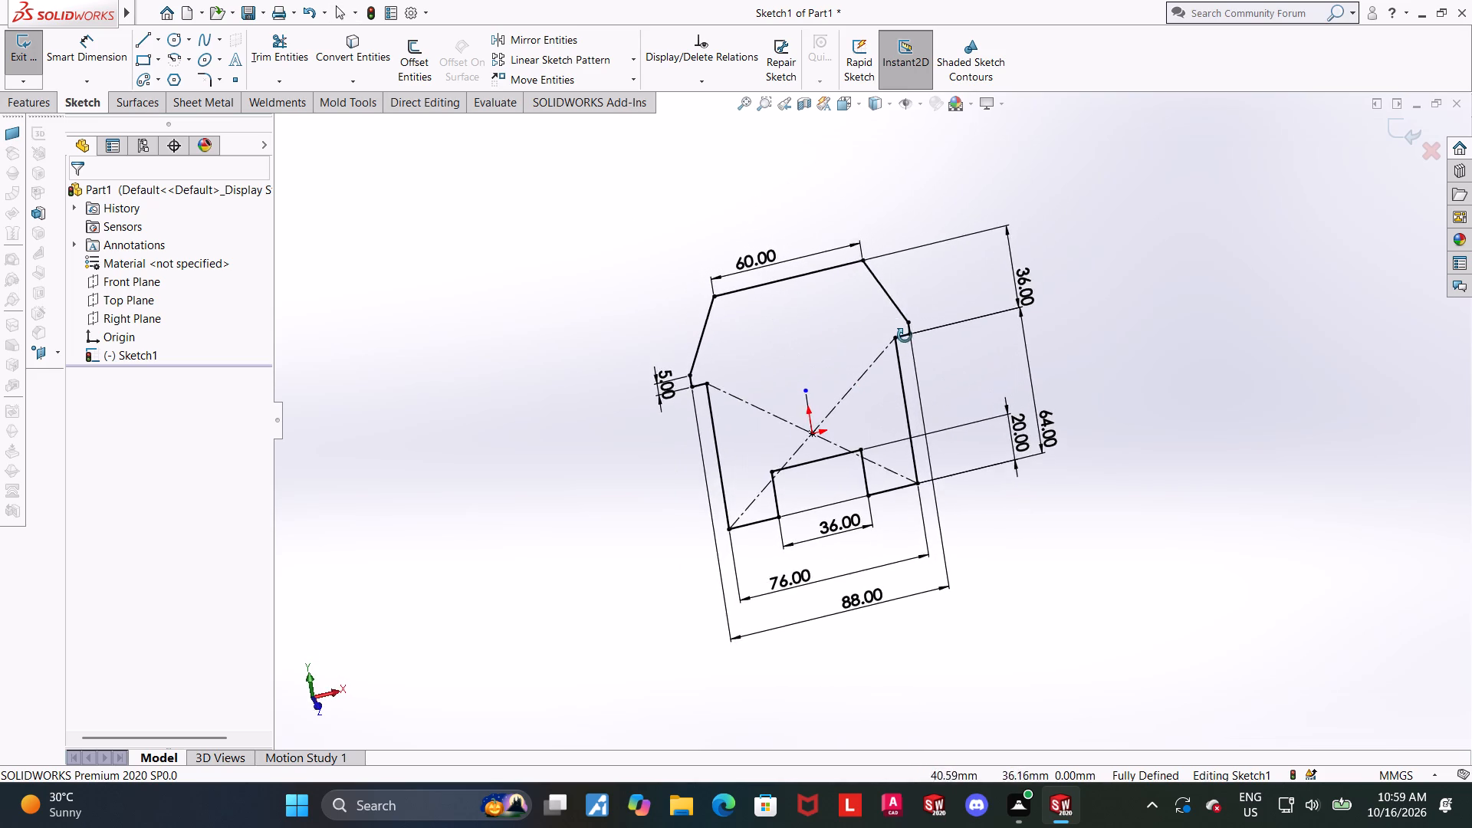
middle_drag(905, 336, 930, 355)
scroll(921, 312, down, 4)
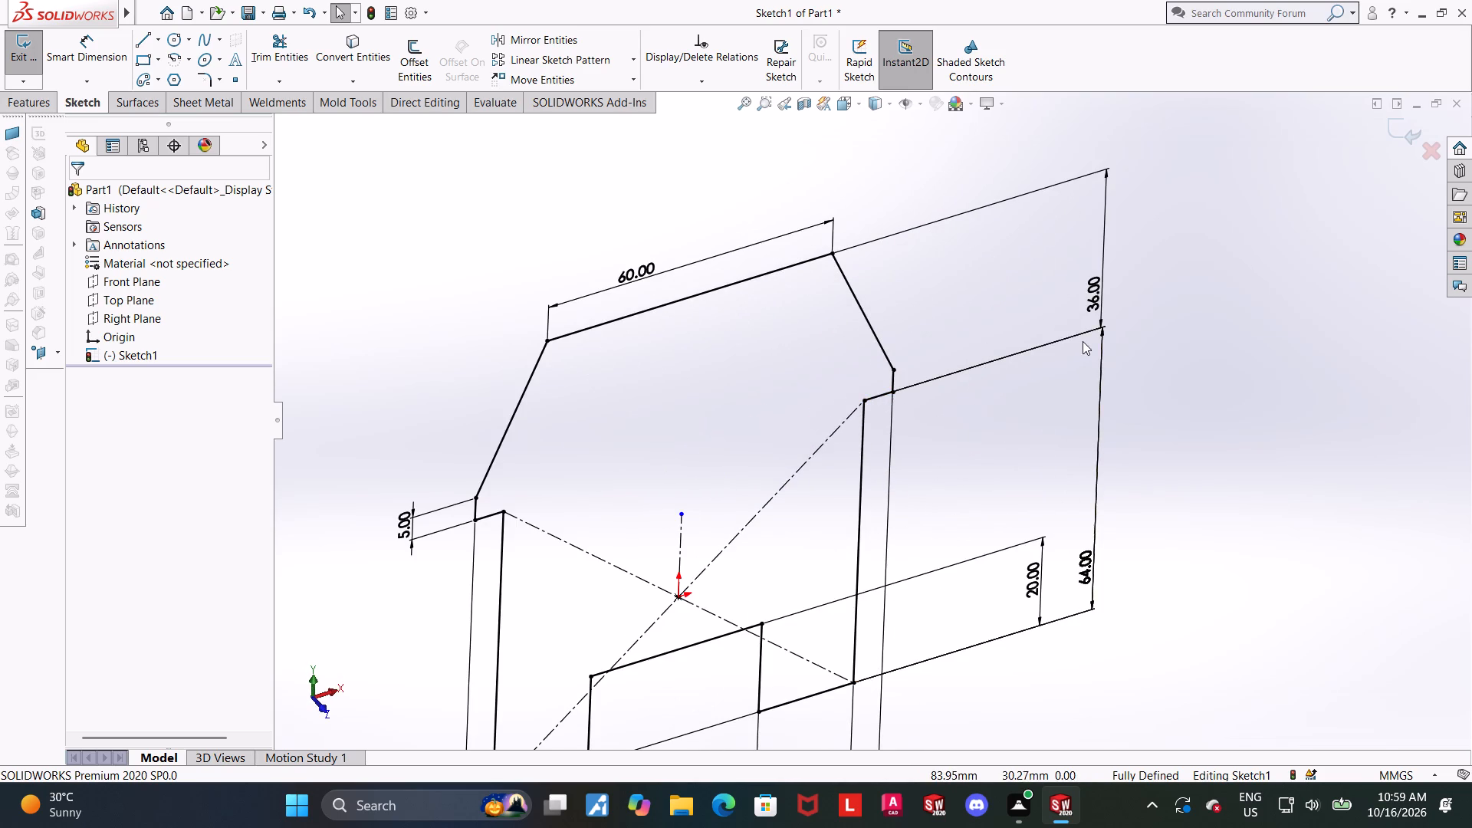
scroll(1083, 341, up, 1)
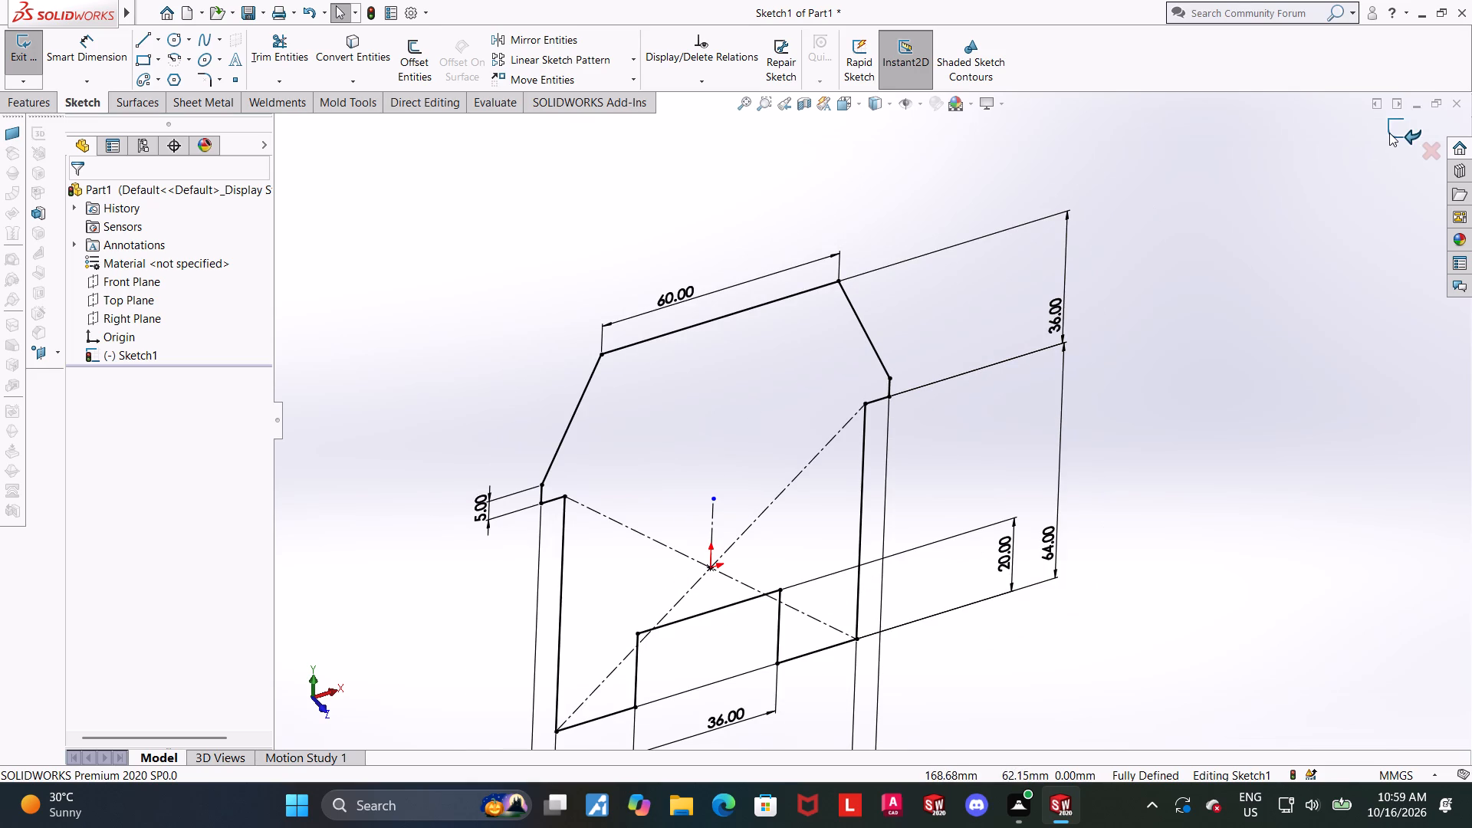
Close the profile sketch and extrude it 40 mm as a boss with the Mid Plane end condition.
click(1389, 133)
click(22, 59)
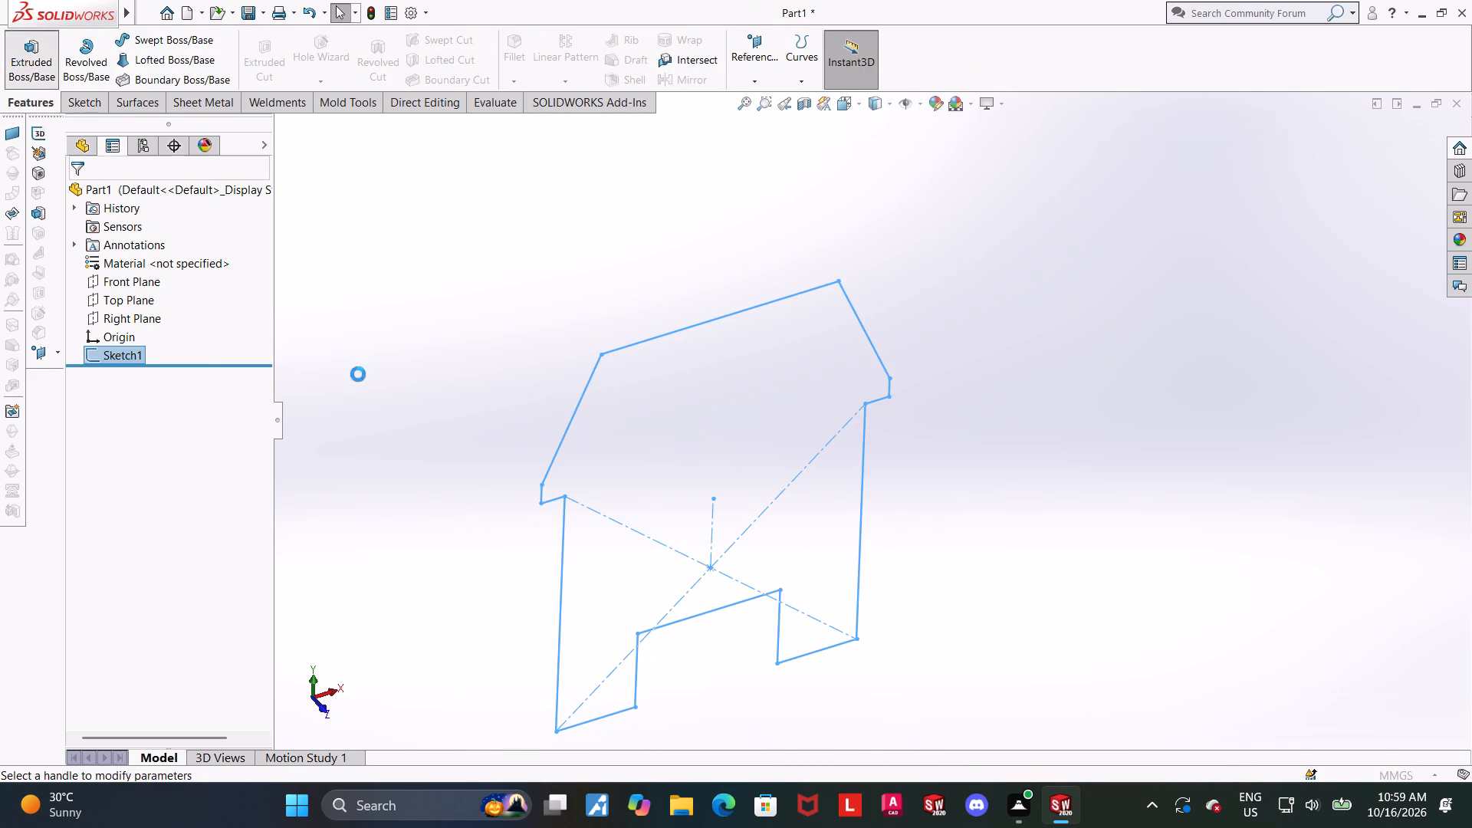
scroll(499, 419, up, 2)
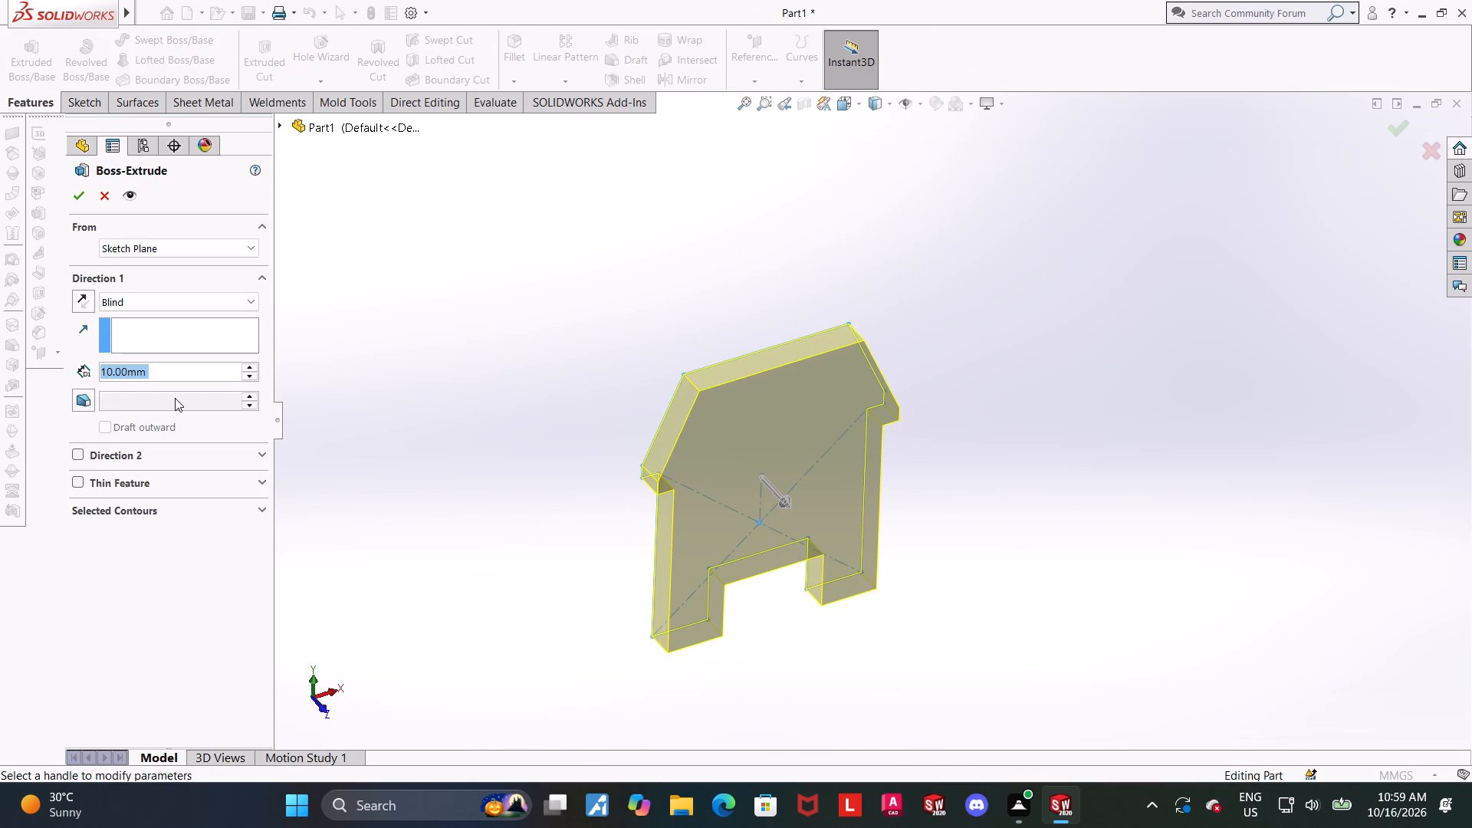
text(40)
key(Return)
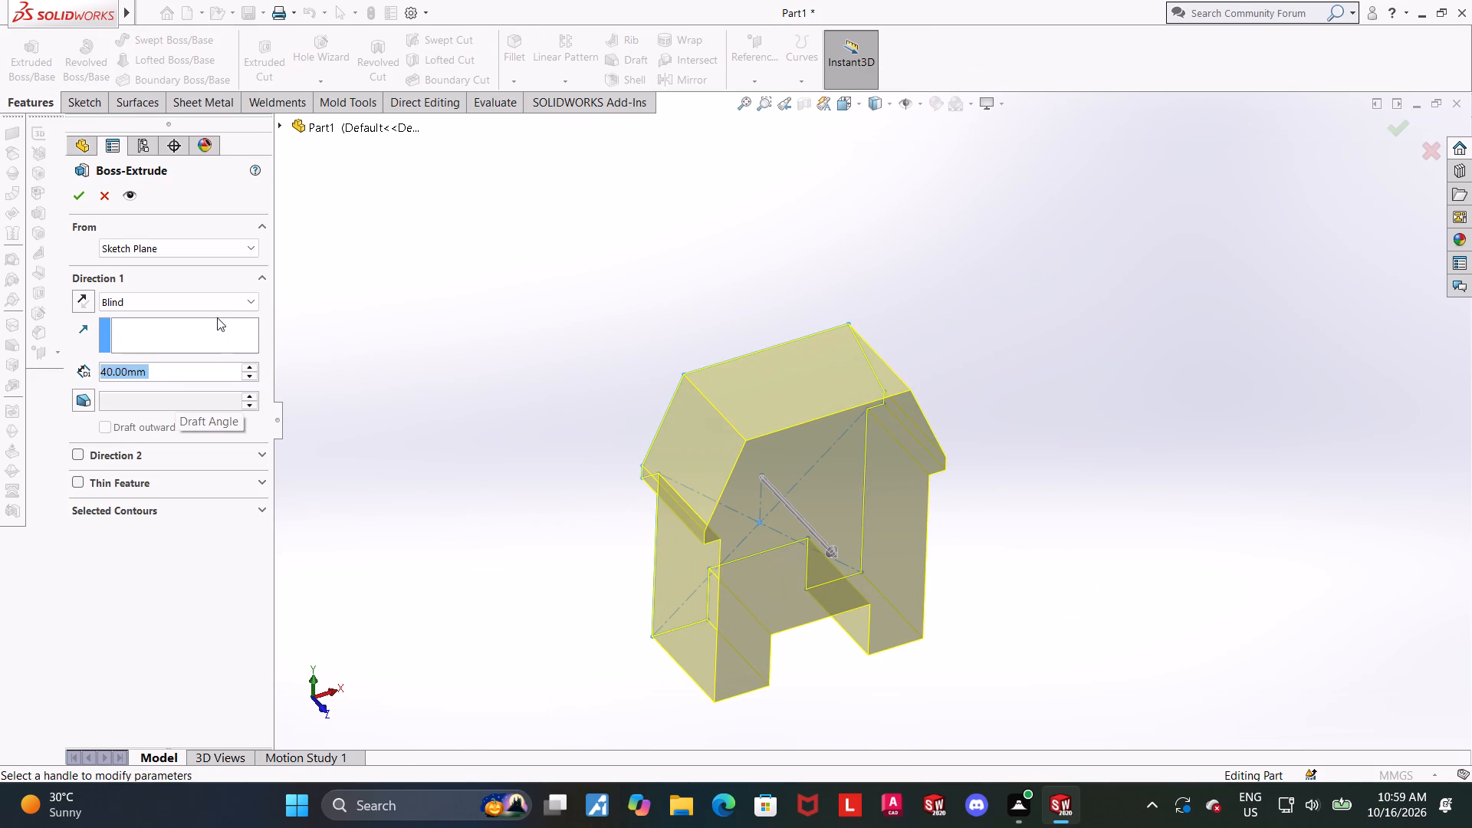
click(212, 303)
click(131, 391)
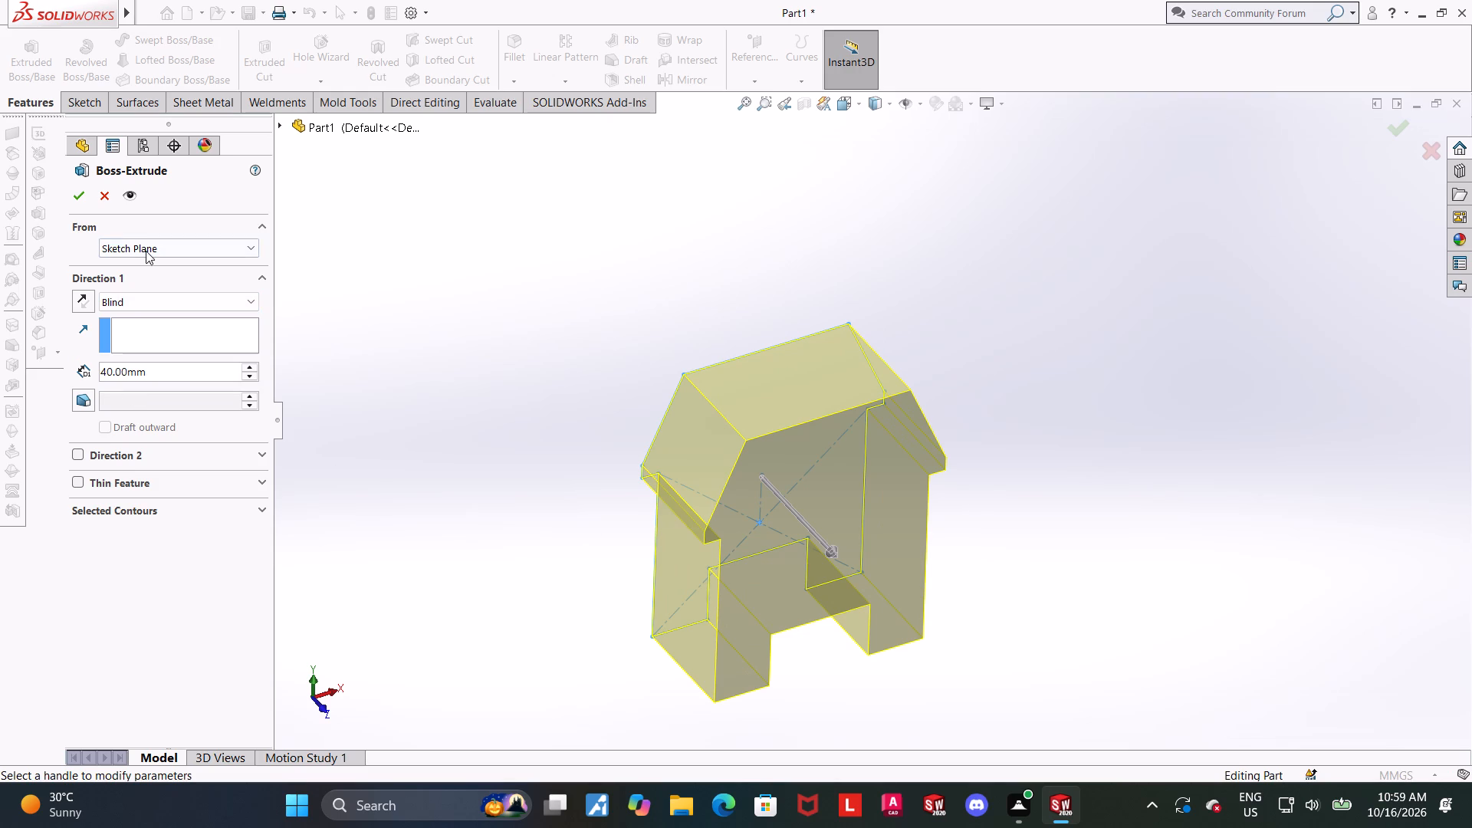
click(147, 297)
click(142, 378)
scroll(907, 522, up, 2)
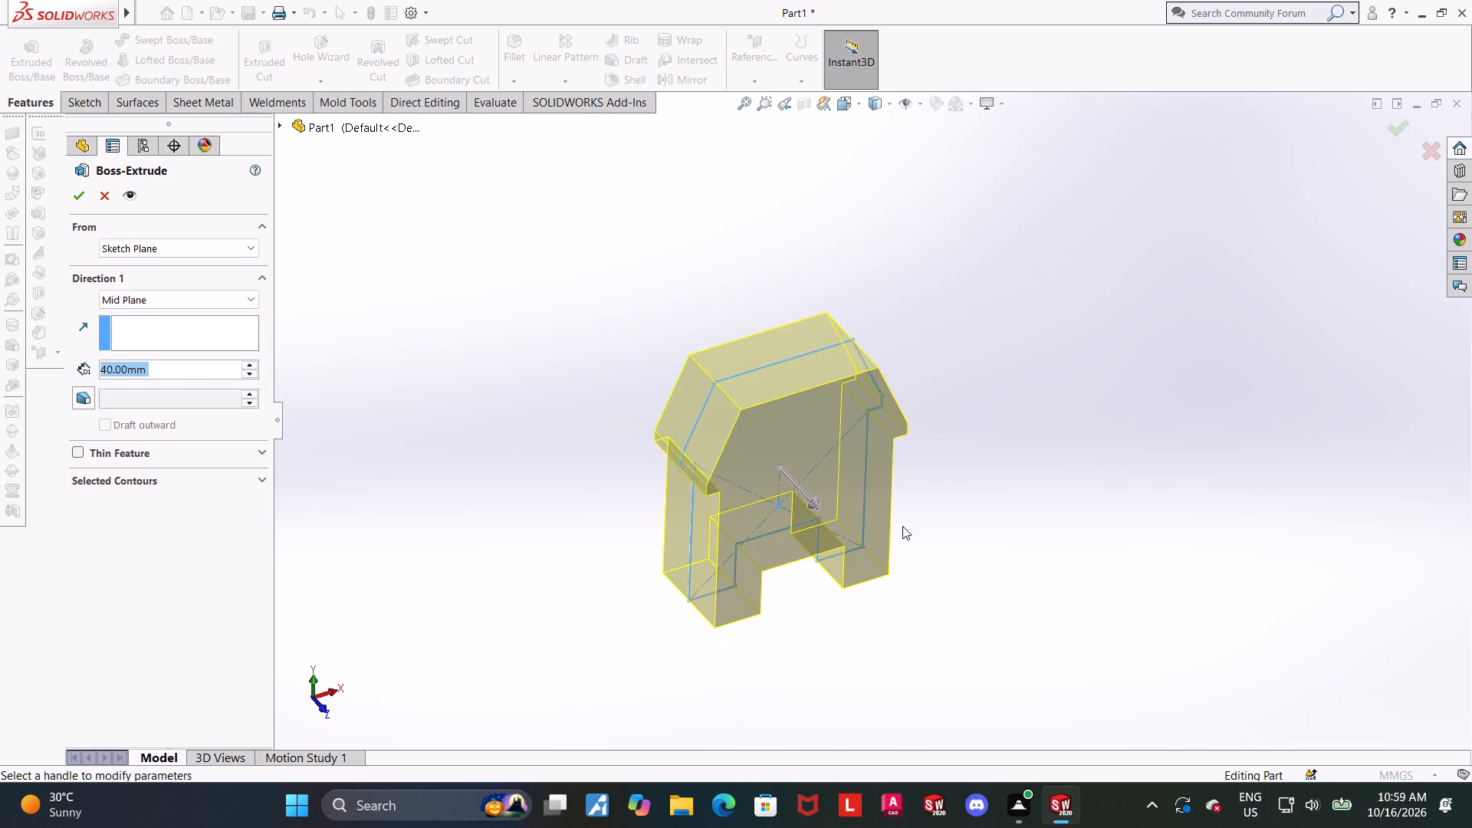
middle_drag(887, 526, 904, 514)
scroll(902, 511, up, 1)
scroll(784, 504, down, 2)
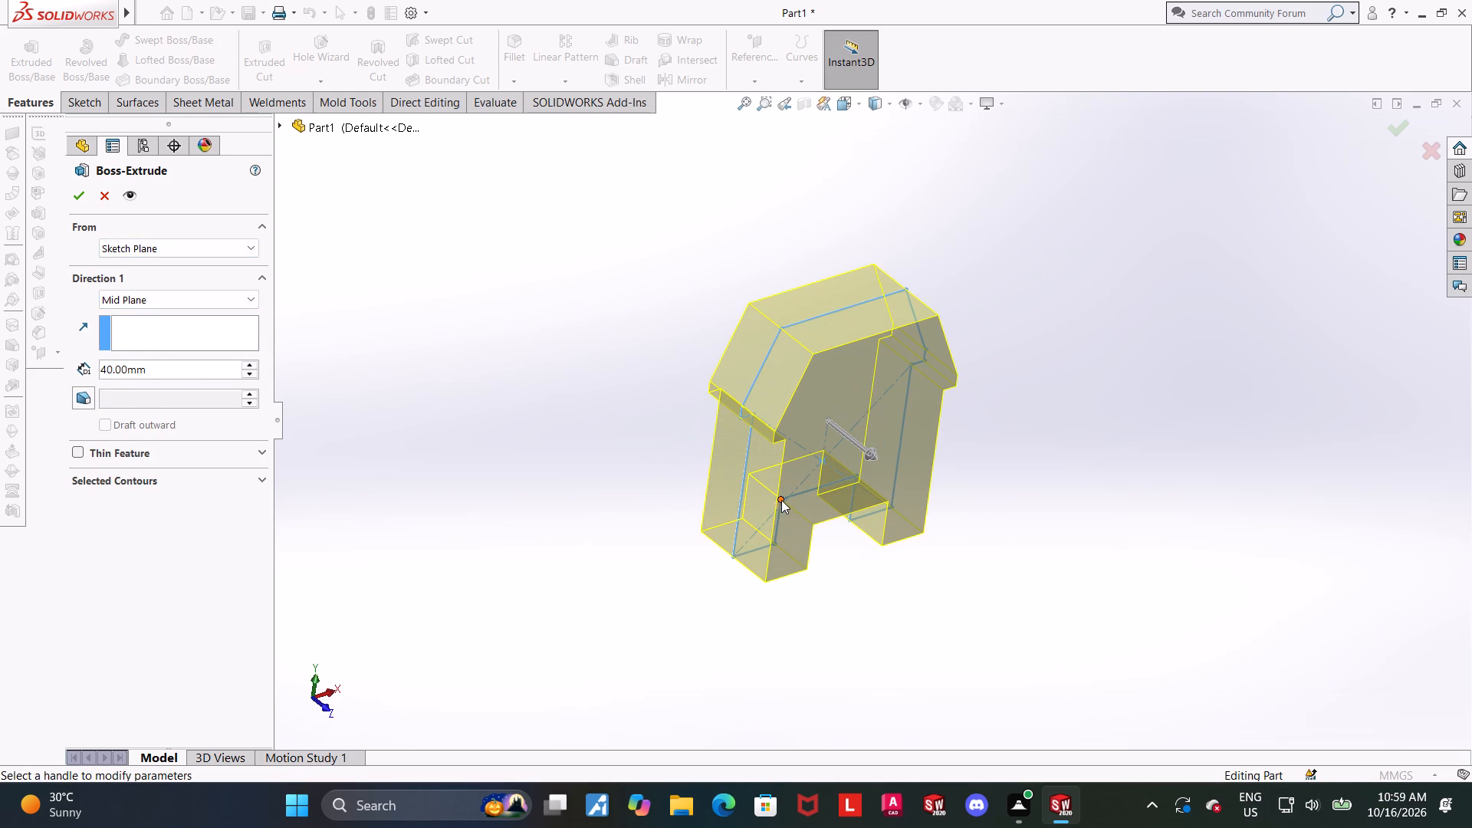
scroll(890, 383, down, 1)
middle_drag(911, 426, 895, 423)
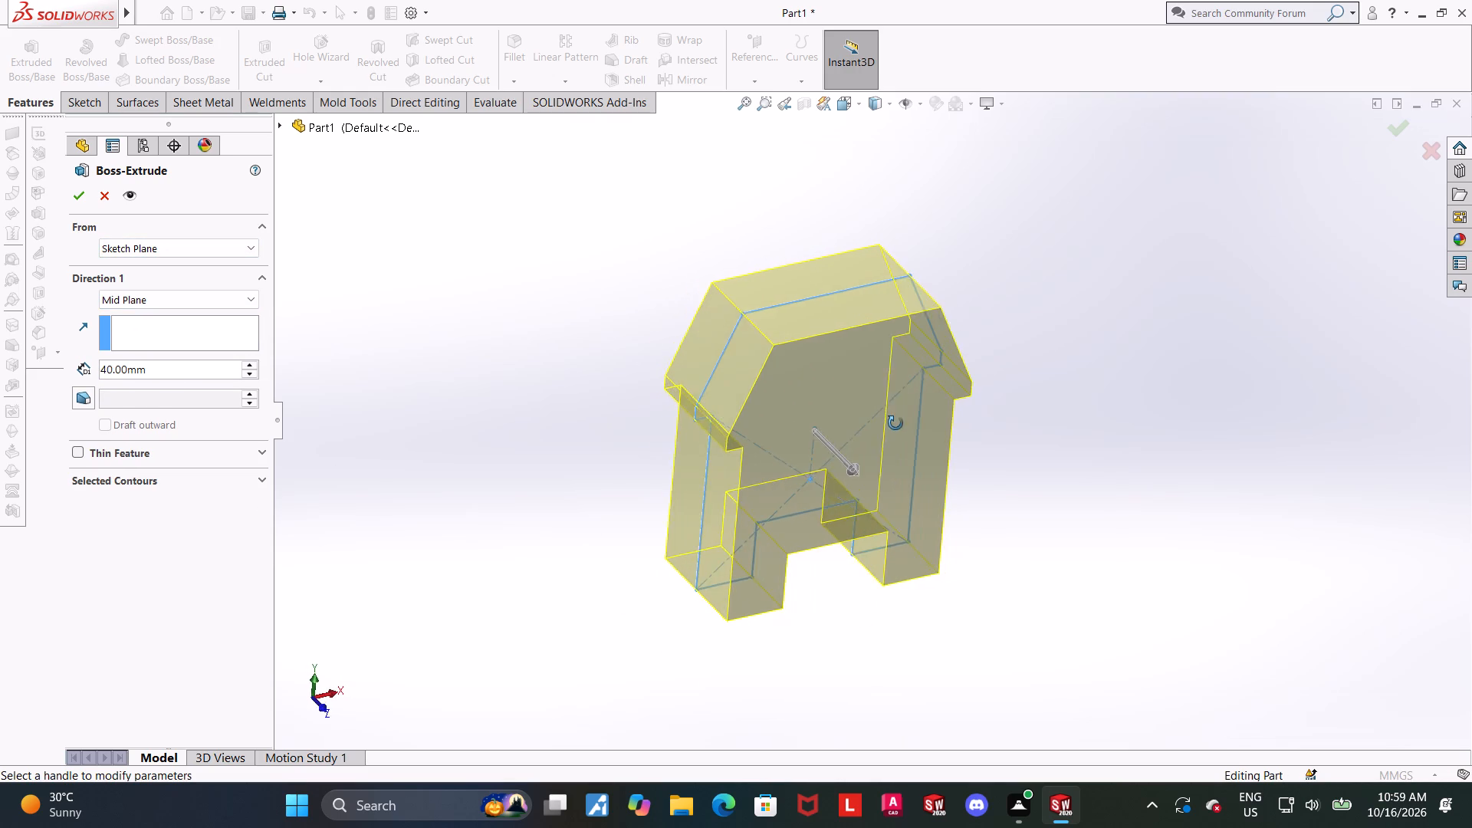
middle_drag(895, 423, 892, 422)
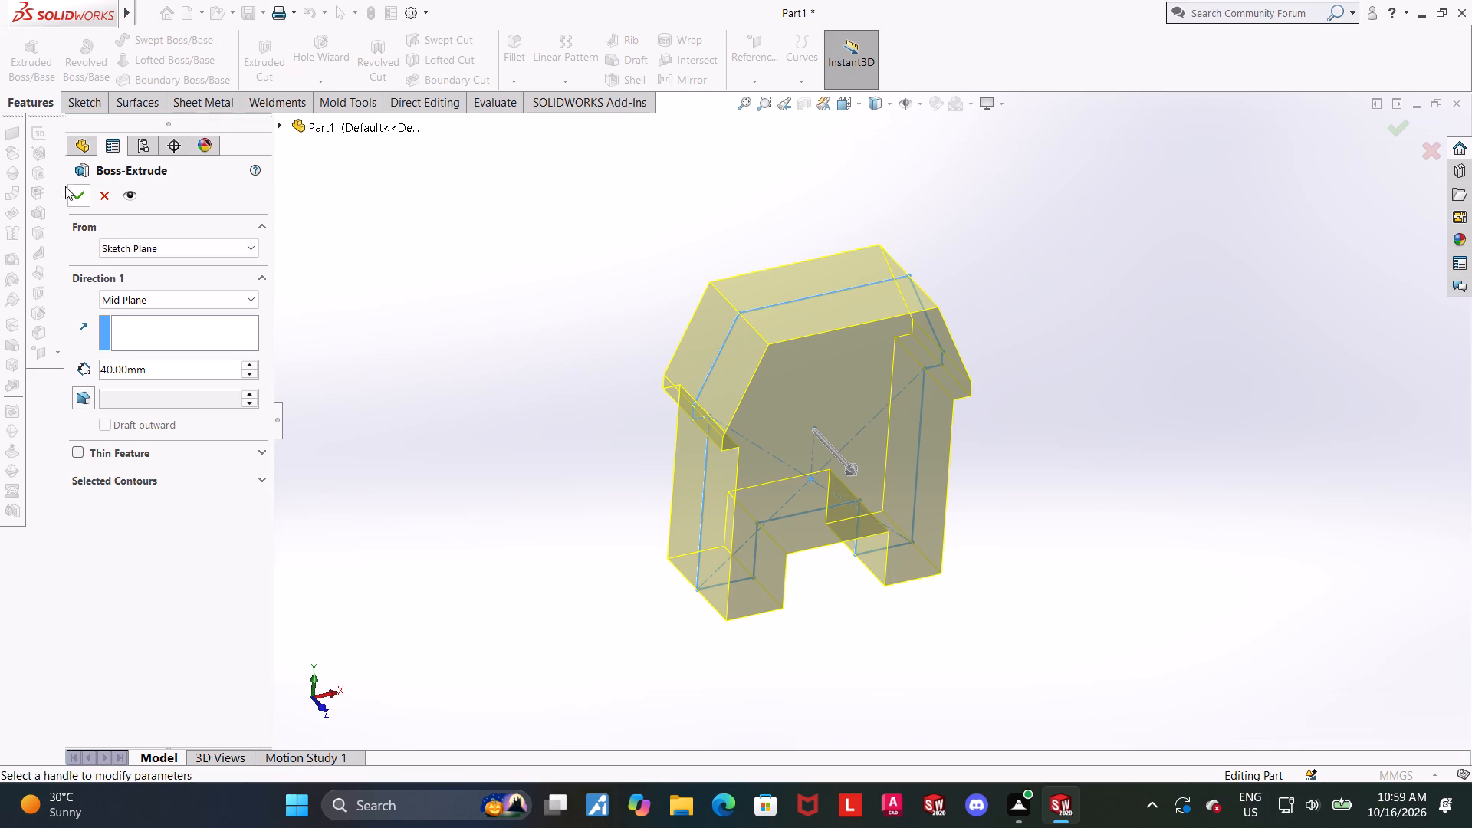
click(68, 199)
click(454, 280)
On the solid's front face, sketch a circle of about 18 mm radius centred on the top edge's midpoint.
middle_drag(1078, 330, 981, 346)
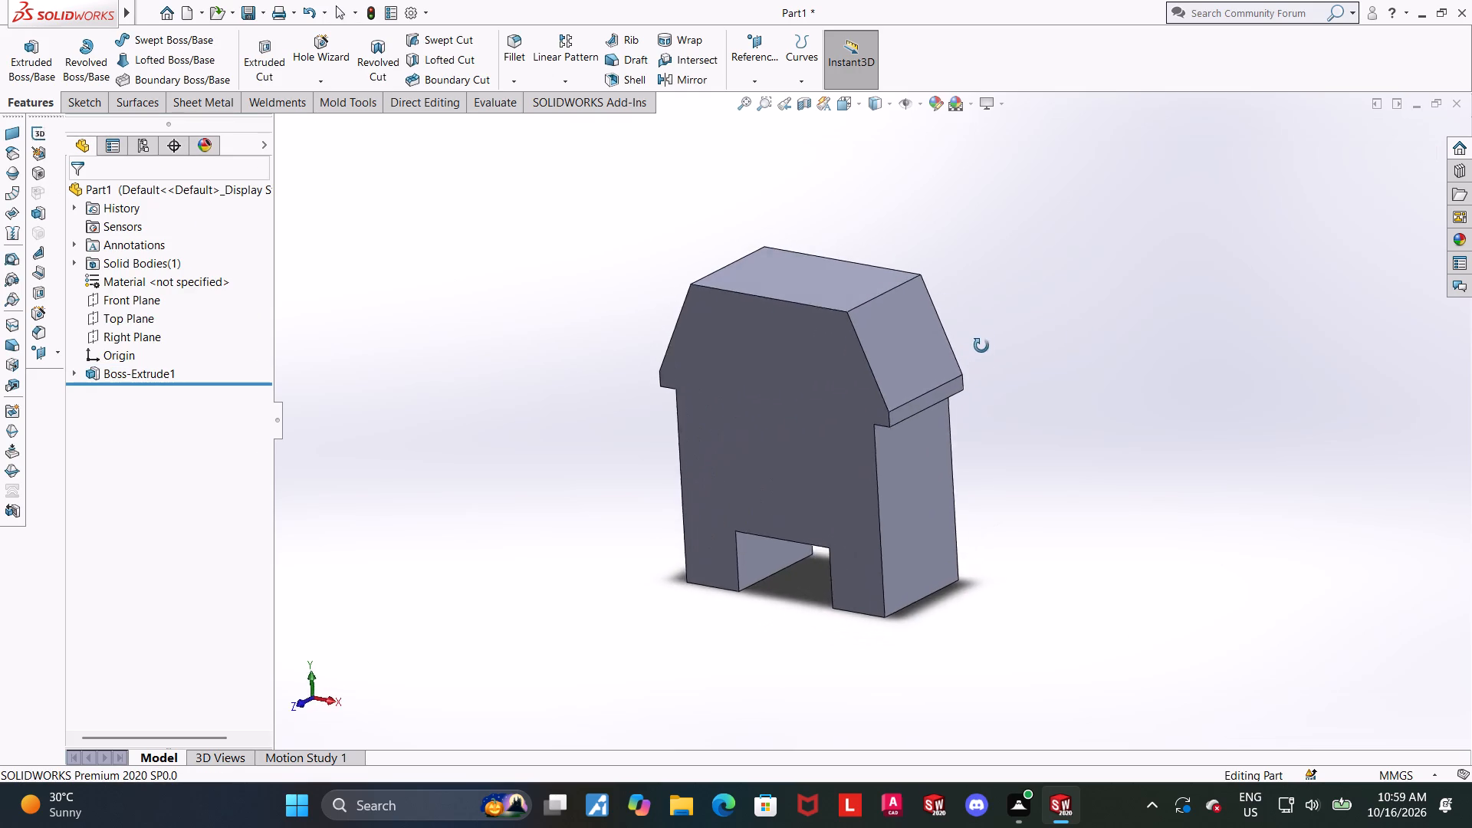
middle_drag(981, 346, 1015, 330)
click(835, 347)
click(902, 305)
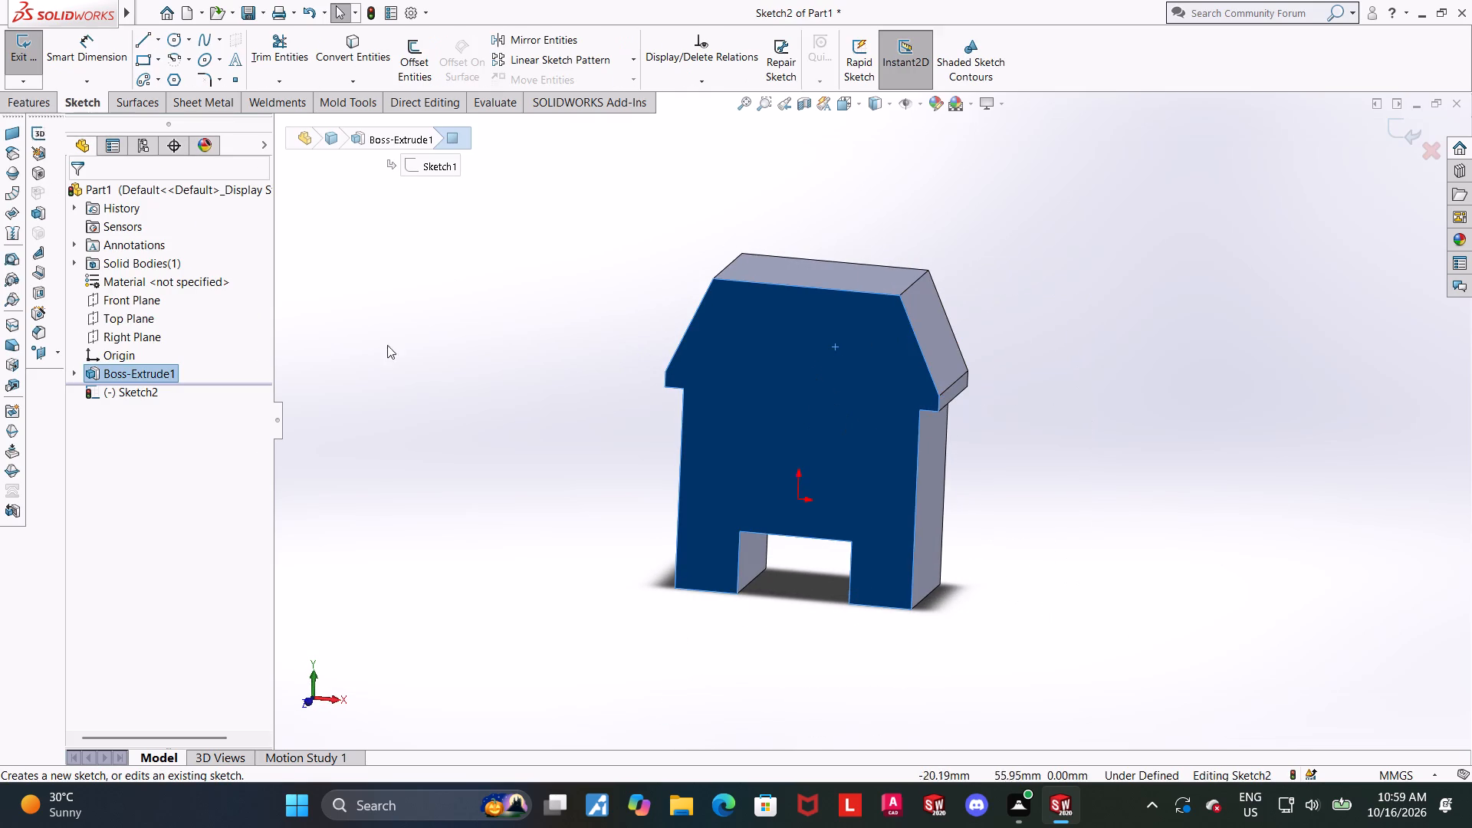
click(84, 396)
click(95, 389)
click(133, 366)
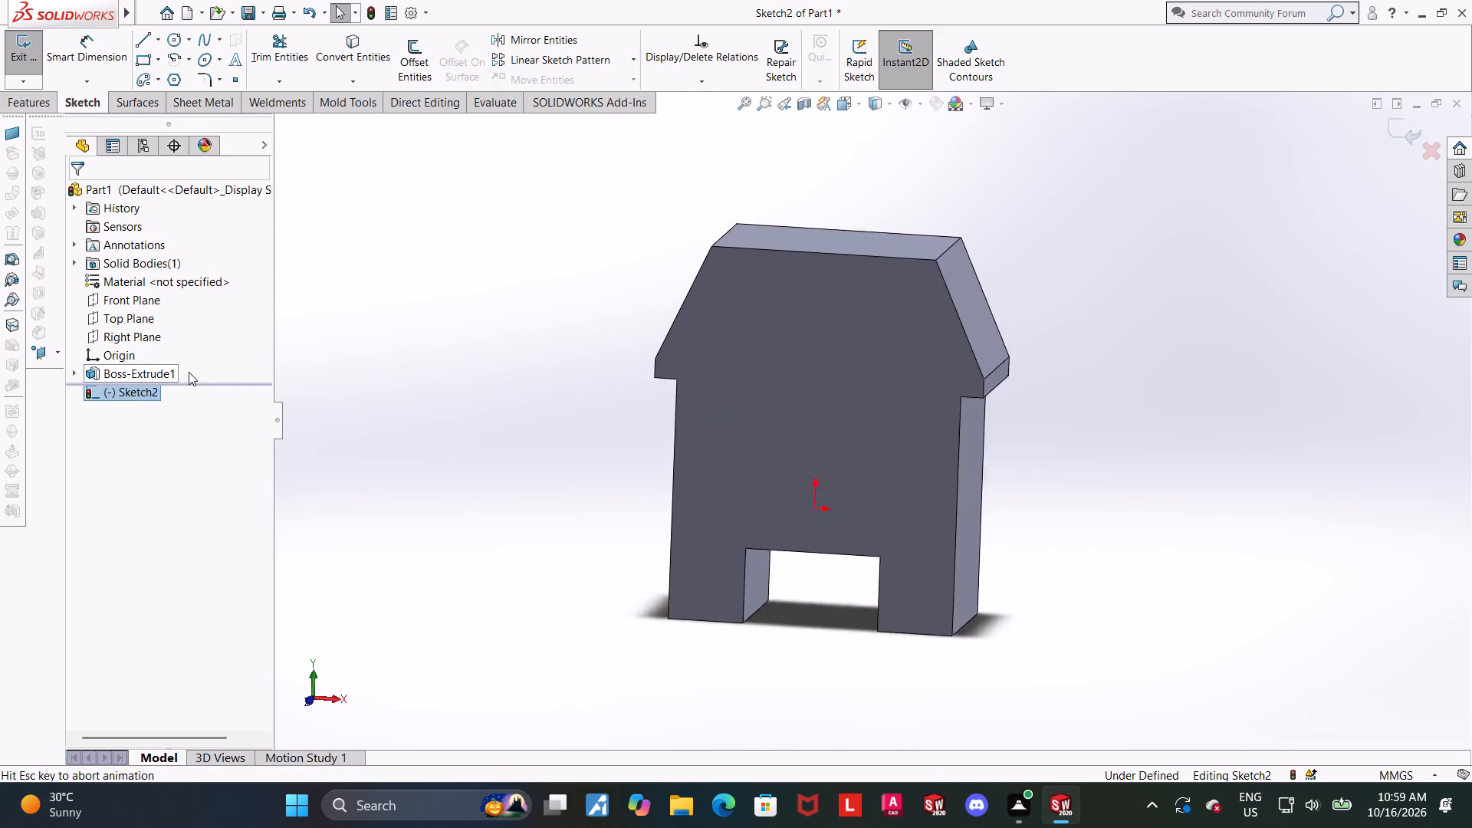
scroll(832, 412, up, 2)
scroll(1030, 202, down, 2)
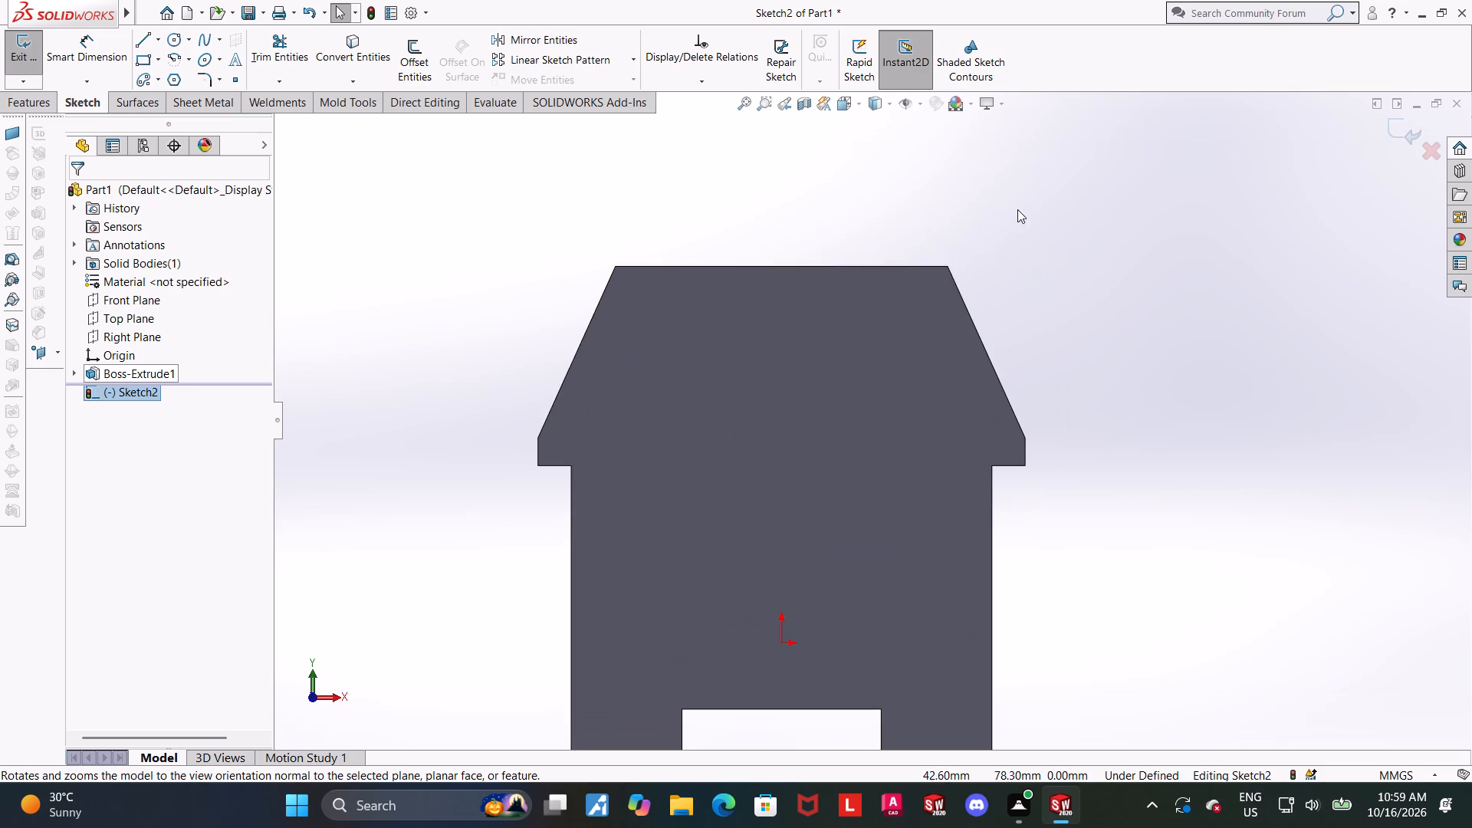
scroll(996, 213, down, 1)
click(172, 36)
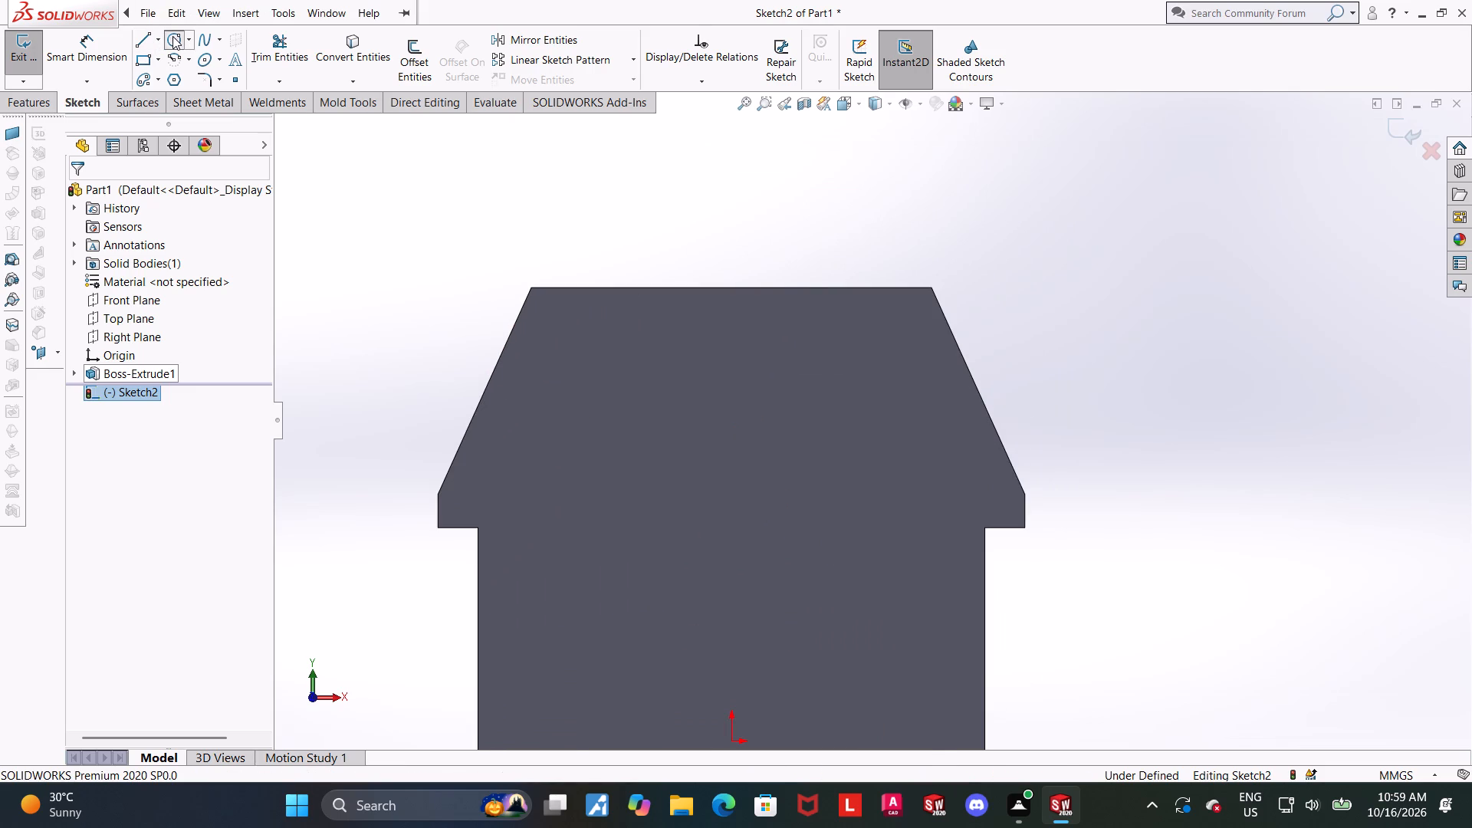
click(730, 287)
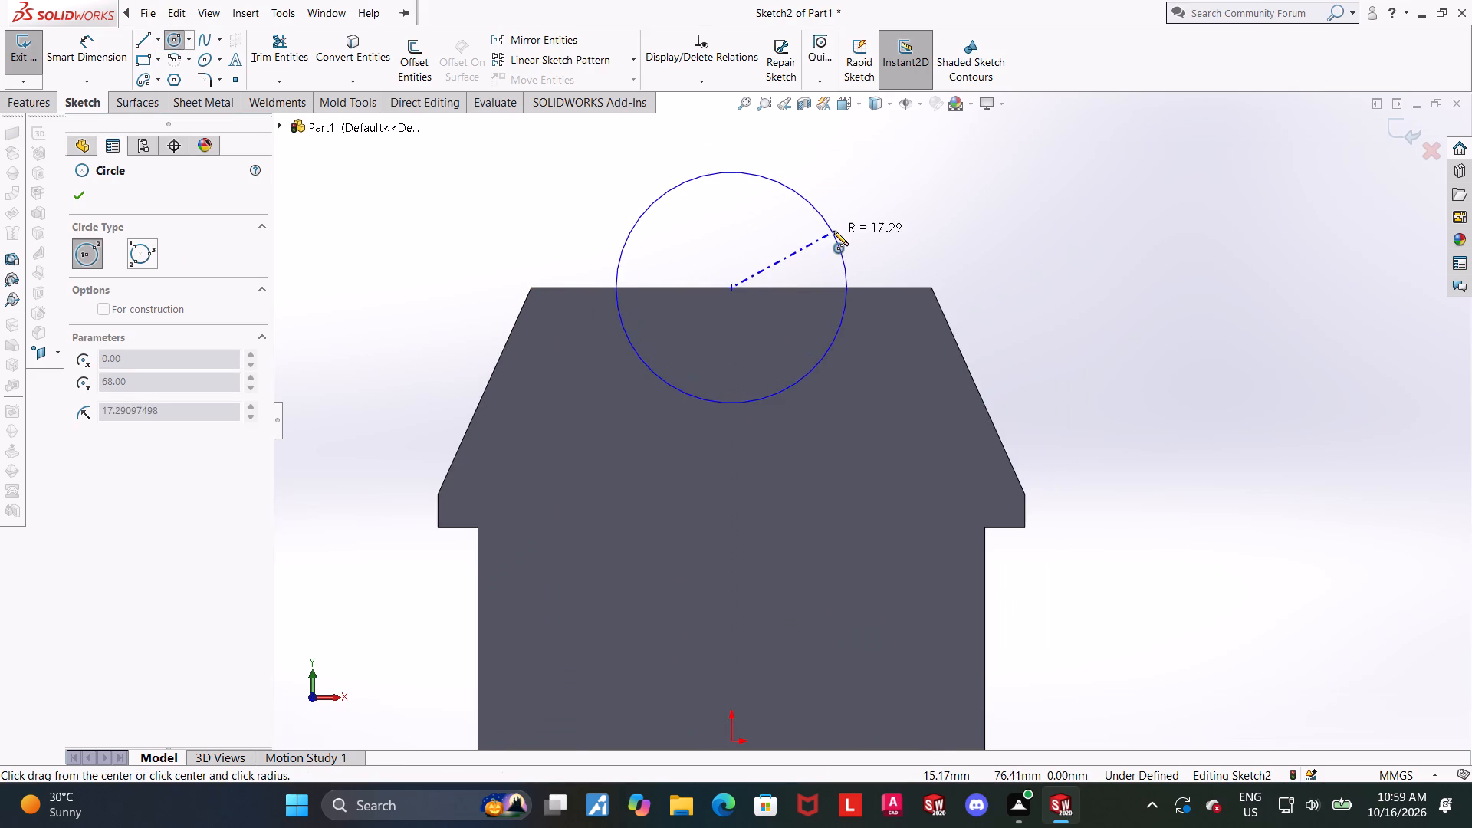
click(836, 228)
key(Escape)
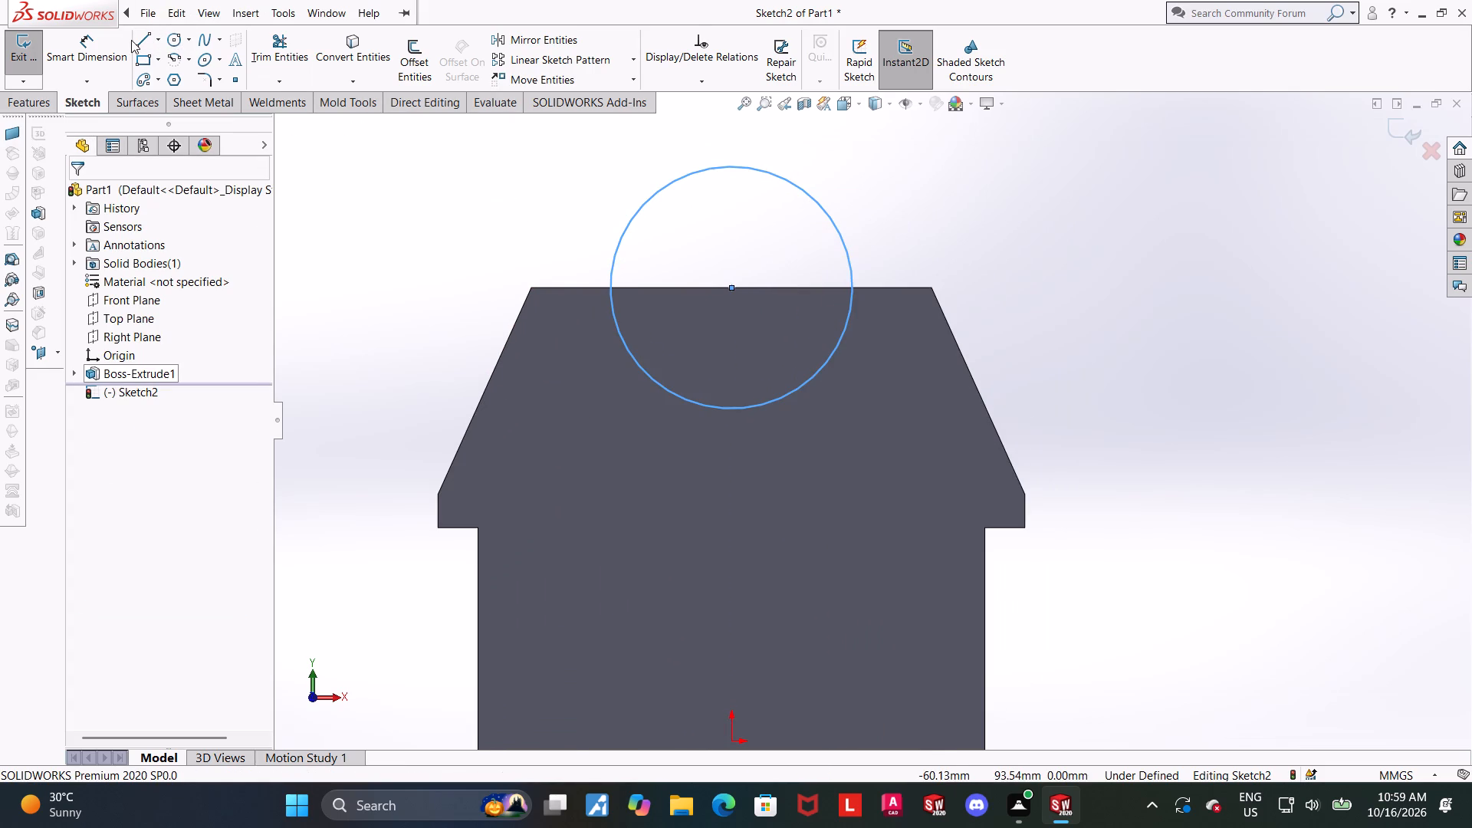
Dimension the circle's diameter on the front face as 54 mm.
click(113, 42)
click(777, 398)
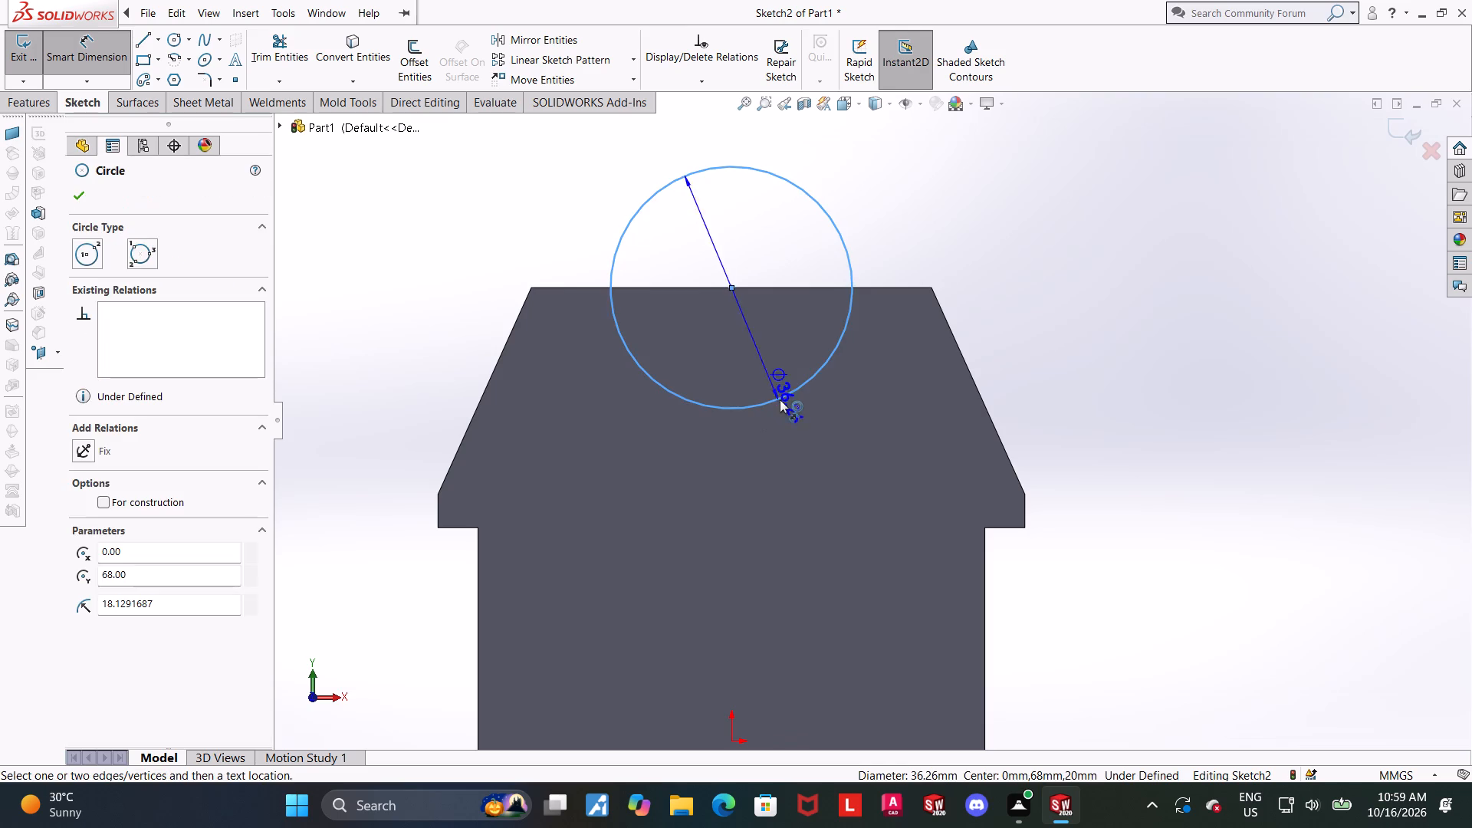
click(809, 435)
text(27*2)
key(Return)
key(Escape)
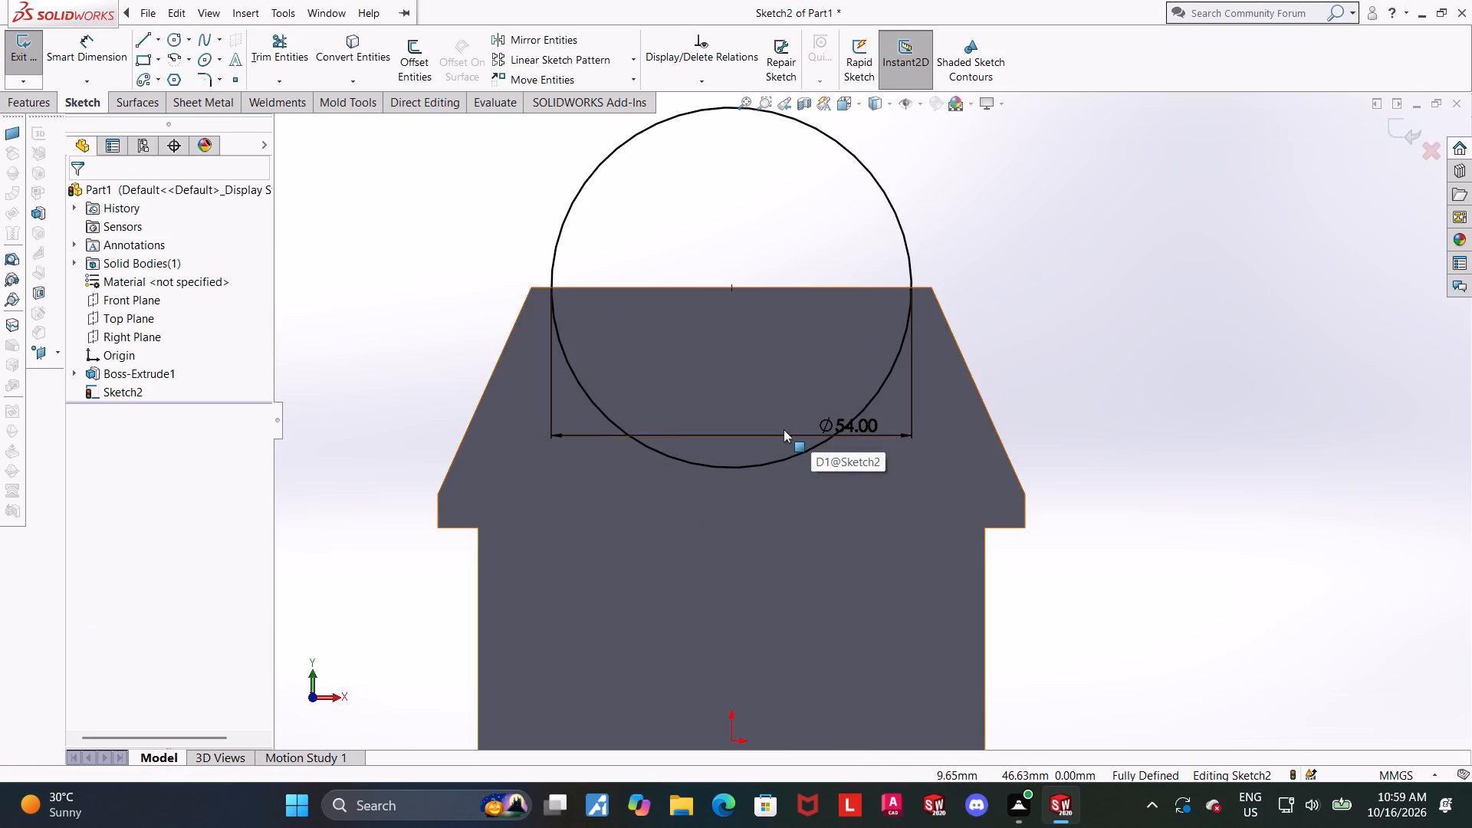
Examine the 54 mm circle against the solid's upper section from several viewing angles.
scroll(791, 470, up, 2)
scroll(795, 441, down, 1)
middle_drag(830, 424, 861, 445)
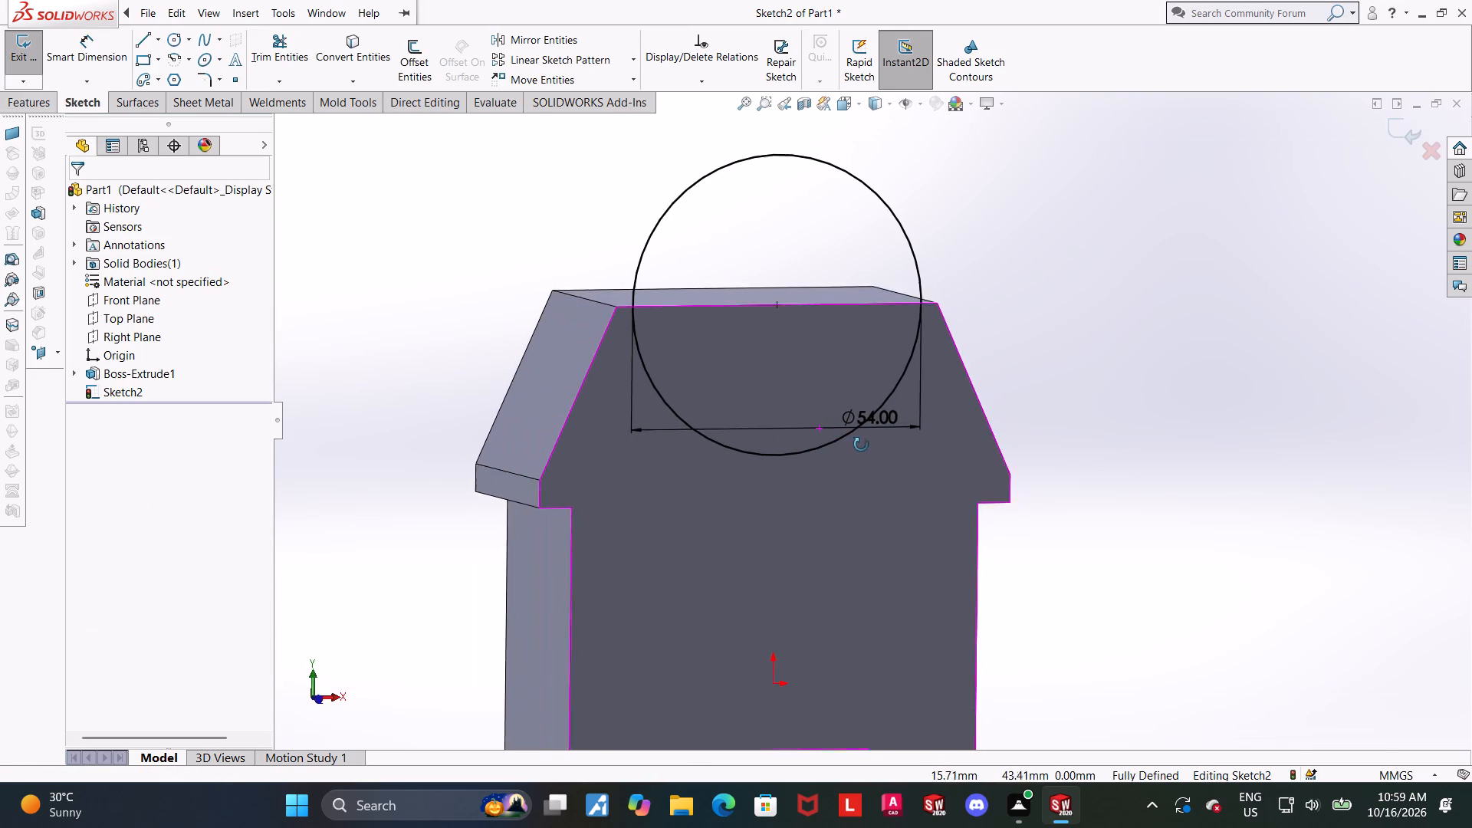
middle_drag(861, 445, 804, 514)
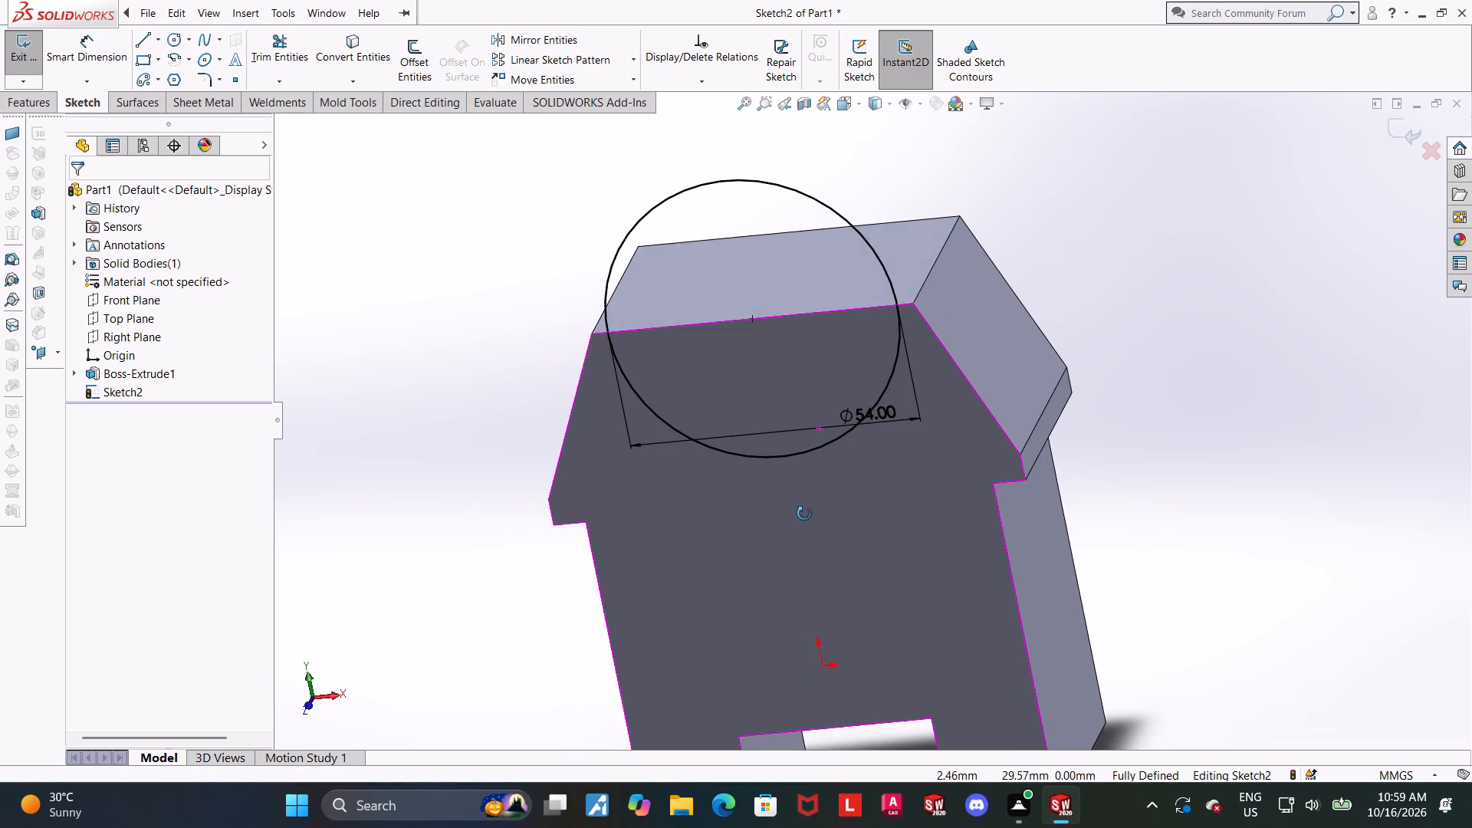
middle_drag(804, 514, 826, 511)
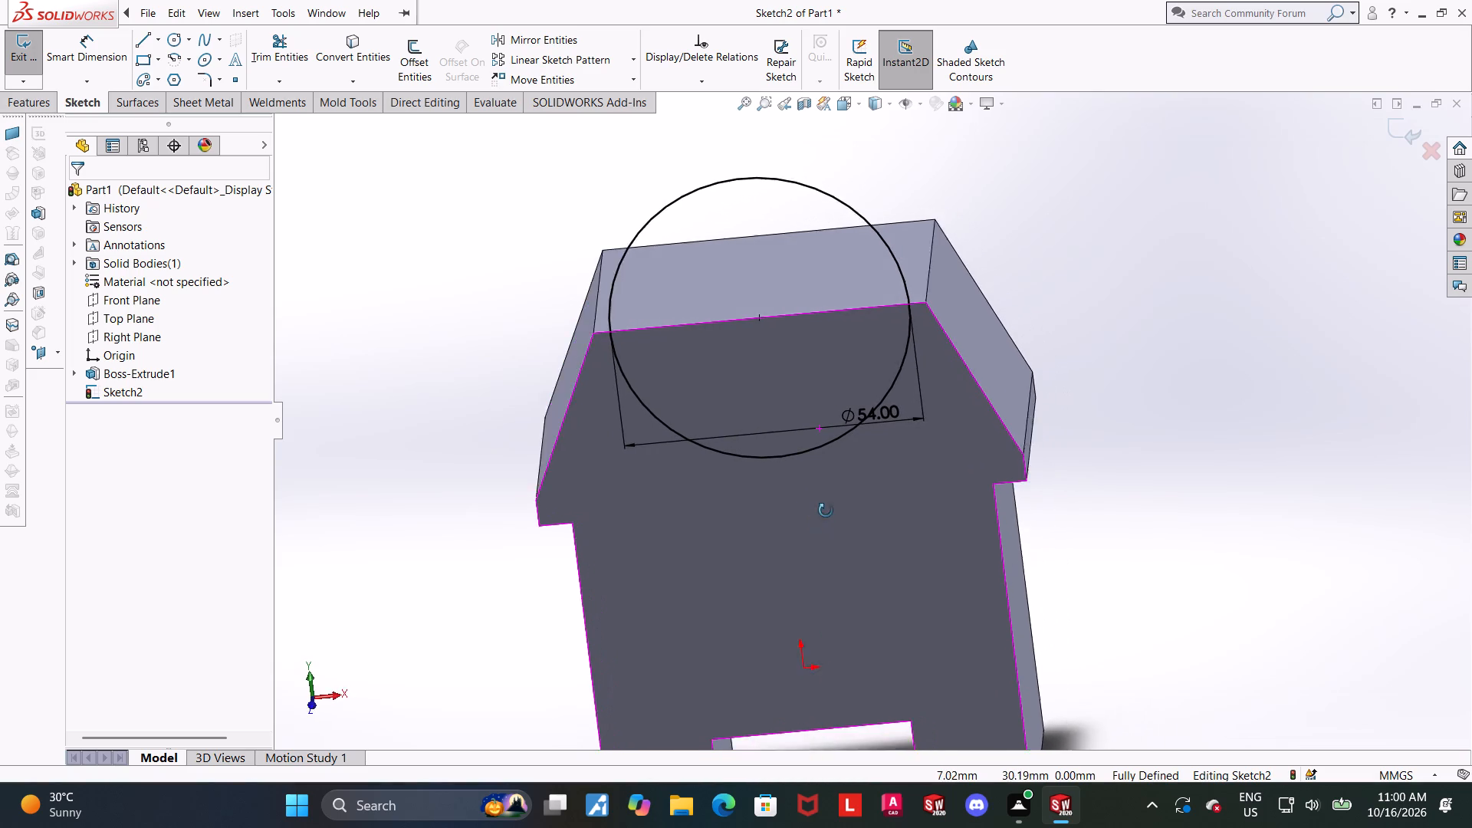
middle_drag(826, 511, 821, 544)
scroll(820, 542, up, 2)
middle_drag(805, 399, 879, 349)
scroll(879, 340, up, 1)
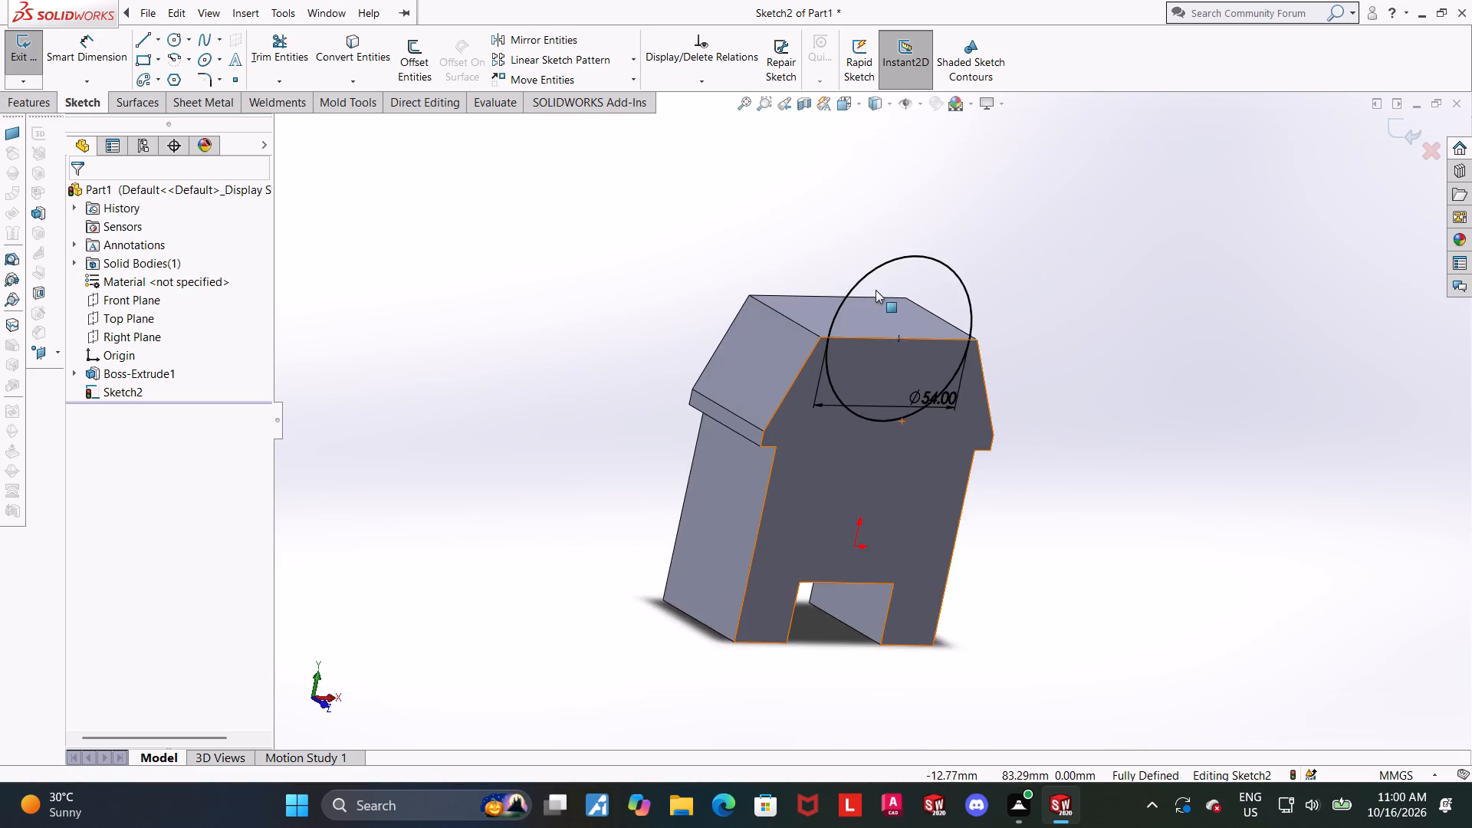
scroll(876, 290, down, 1)
middle_drag(1019, 307, 1001, 329)
scroll(992, 255, down, 2)
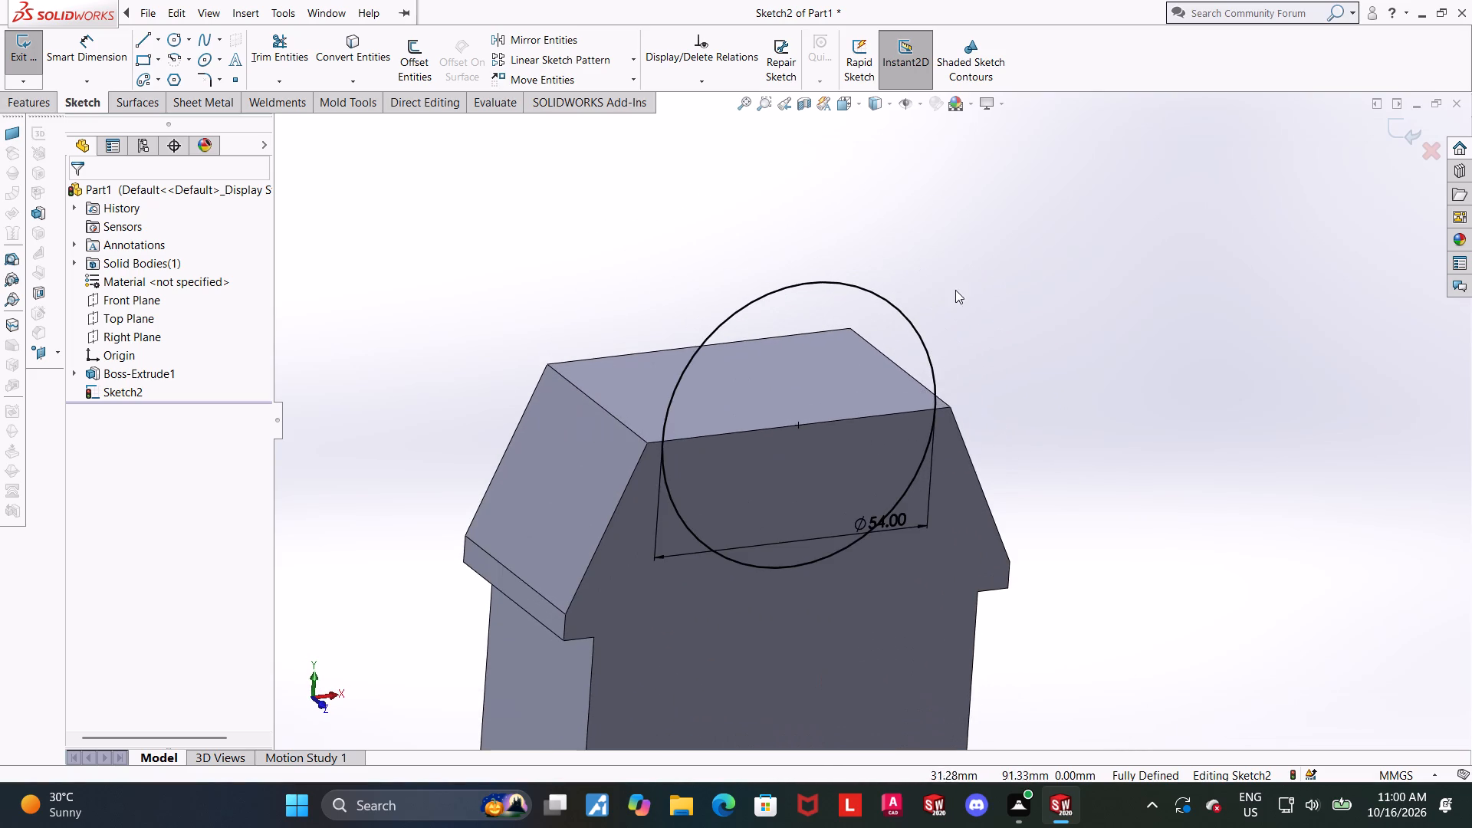
middle_drag(945, 295, 937, 300)
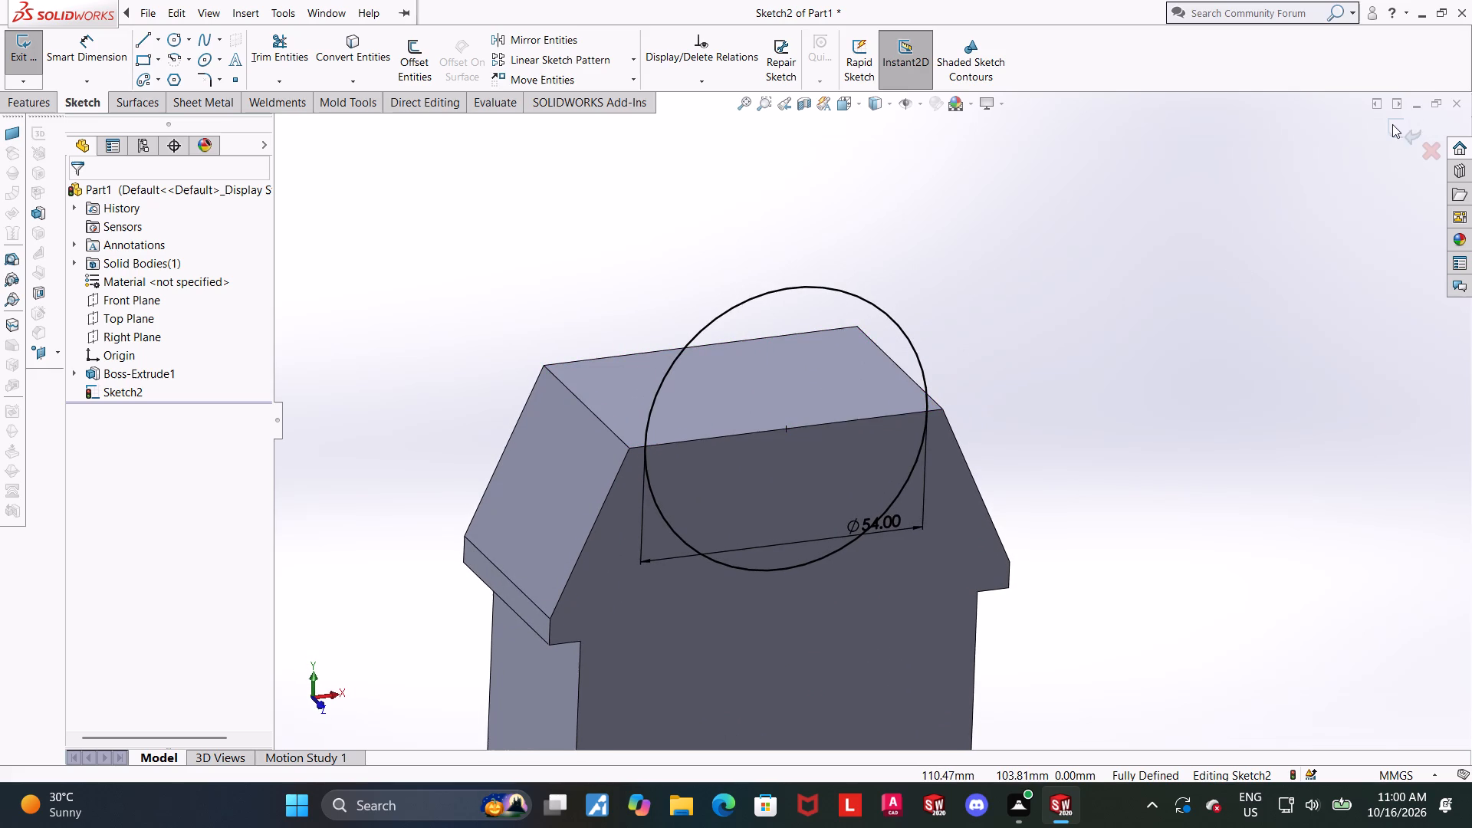
Close the sketch and cut the 54 mm circle into the front face as a 10 mm blind Extruded Cut.
click(1411, 123)
click(249, 65)
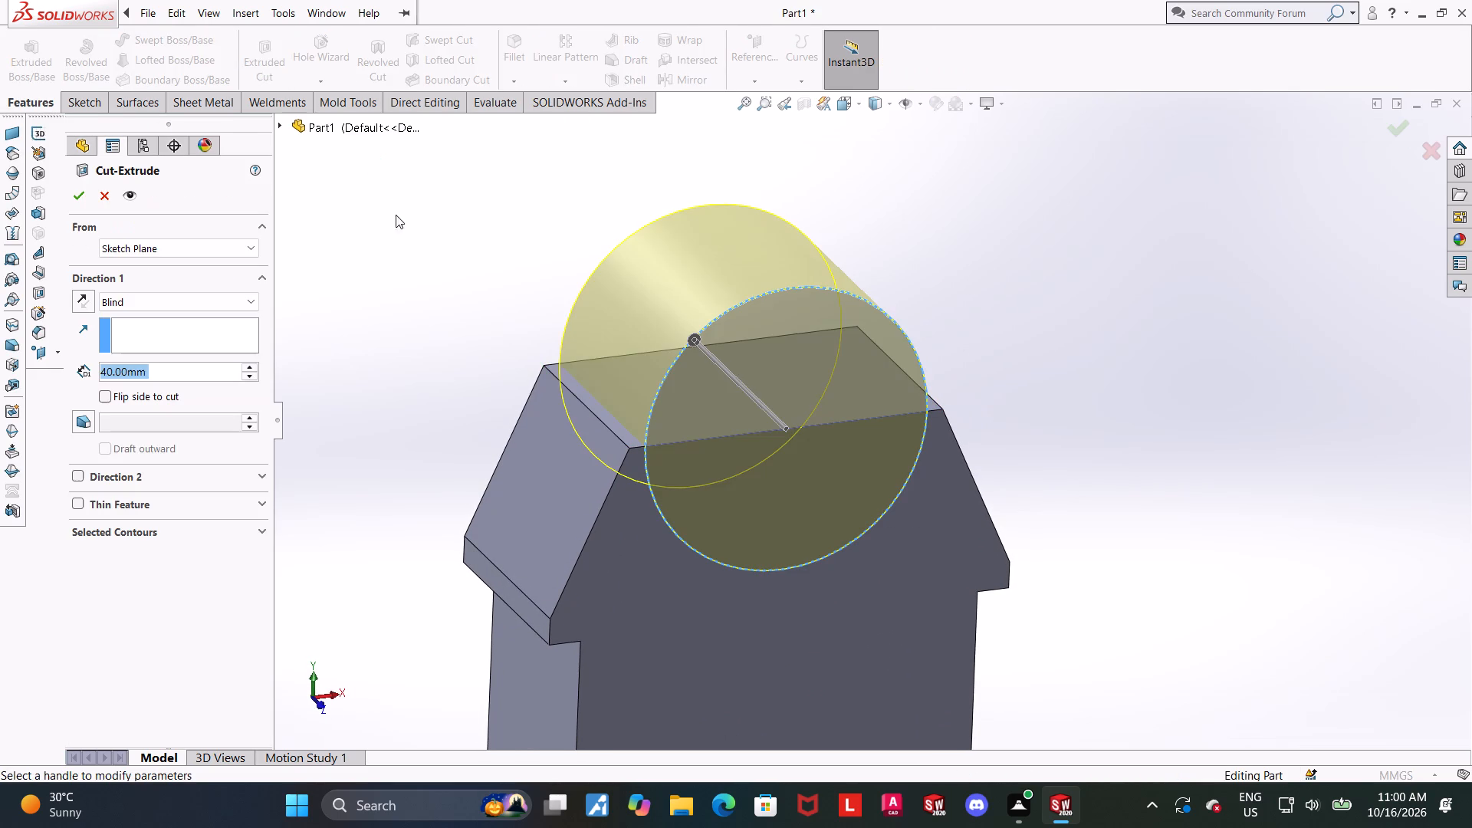
key(1)
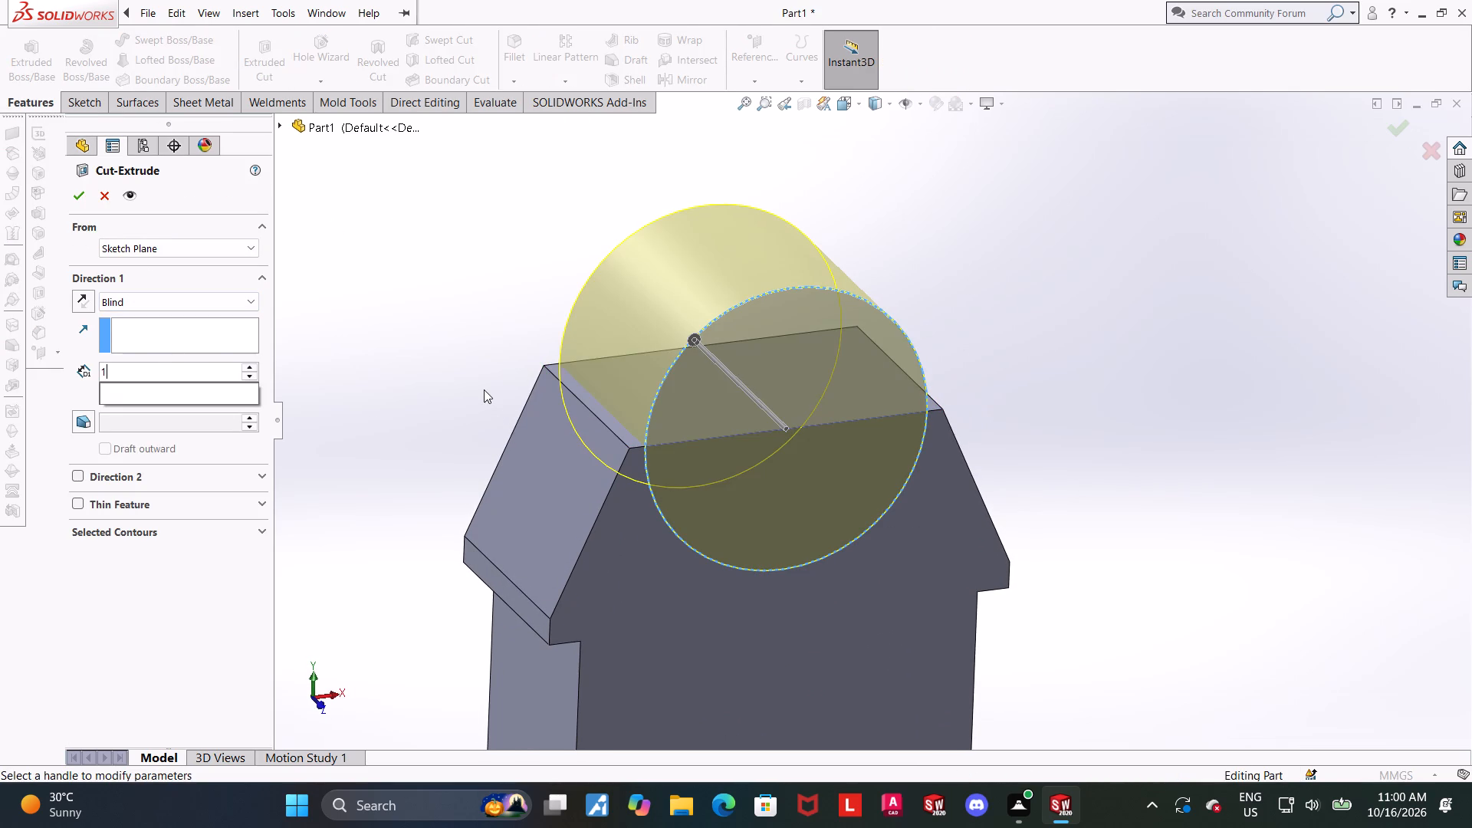
key(0)
key(Return)
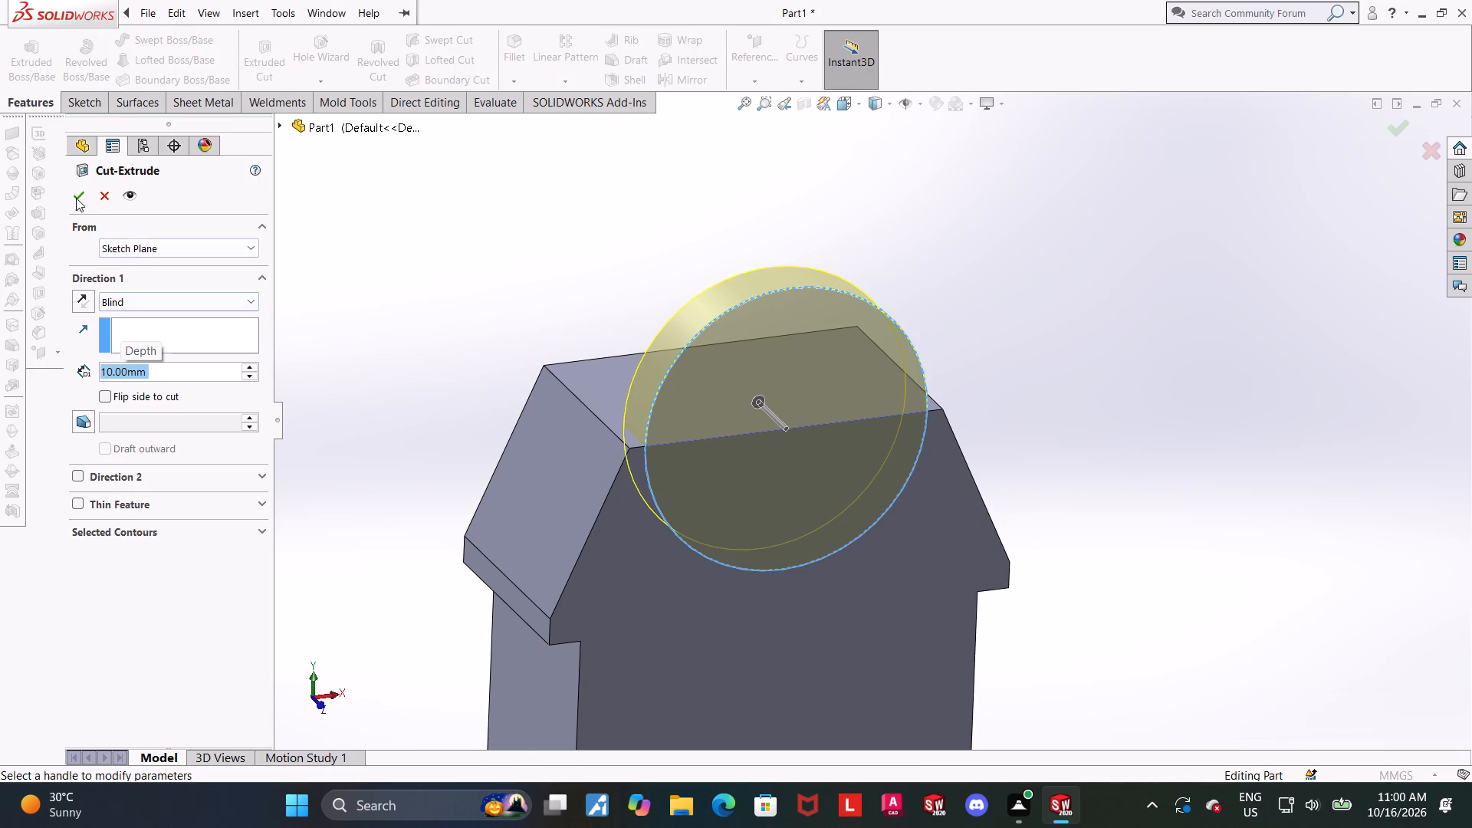
click(76, 194)
click(1024, 325)
On the semicircular recess's flat back face, sketch a circle of about 16 mm radius centred on its top edge's midpoint.
middle_drag(1022, 330, 992, 318)
click(820, 444)
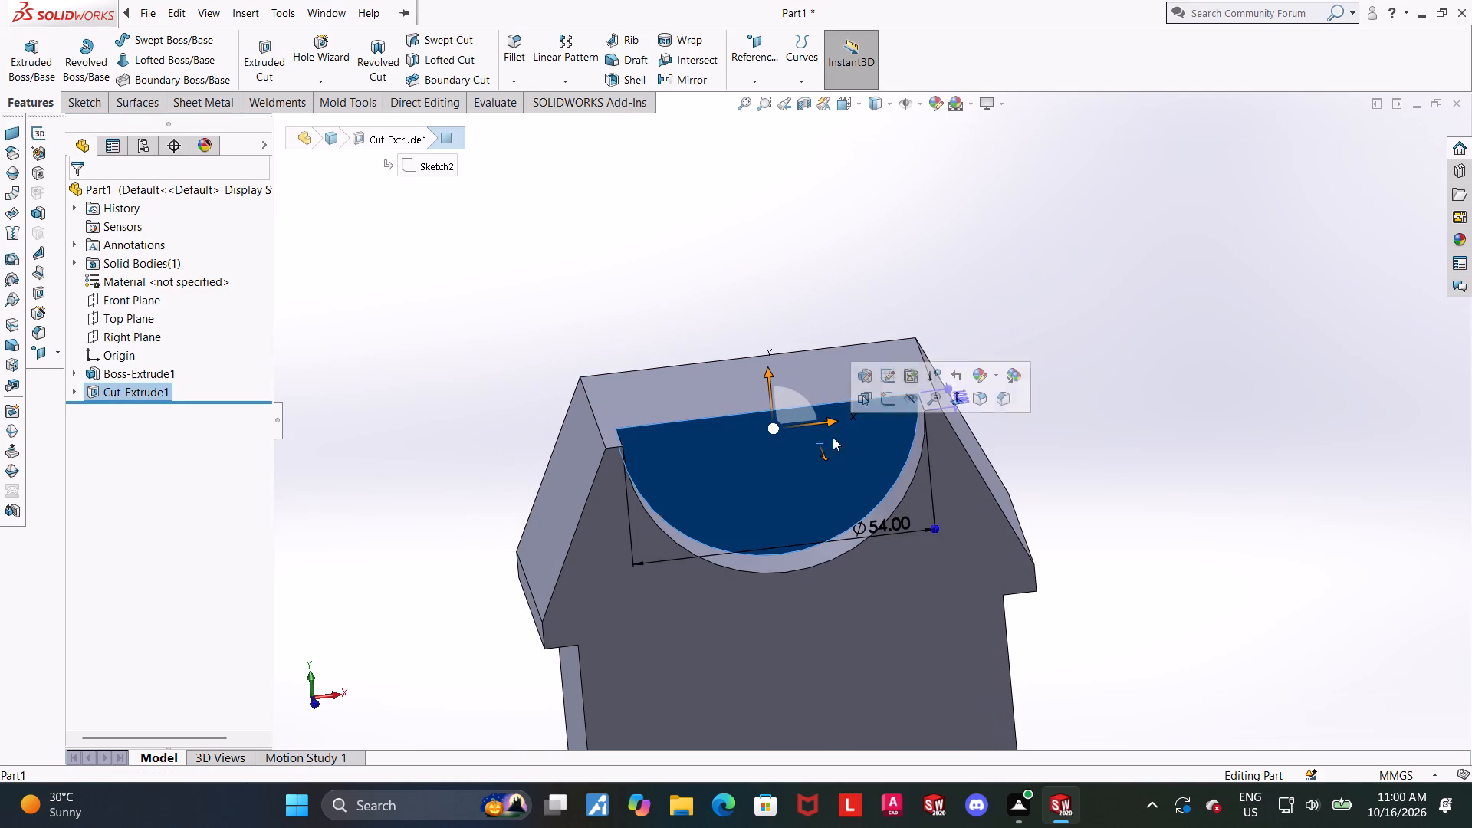
click(882, 407)
click(156, 410)
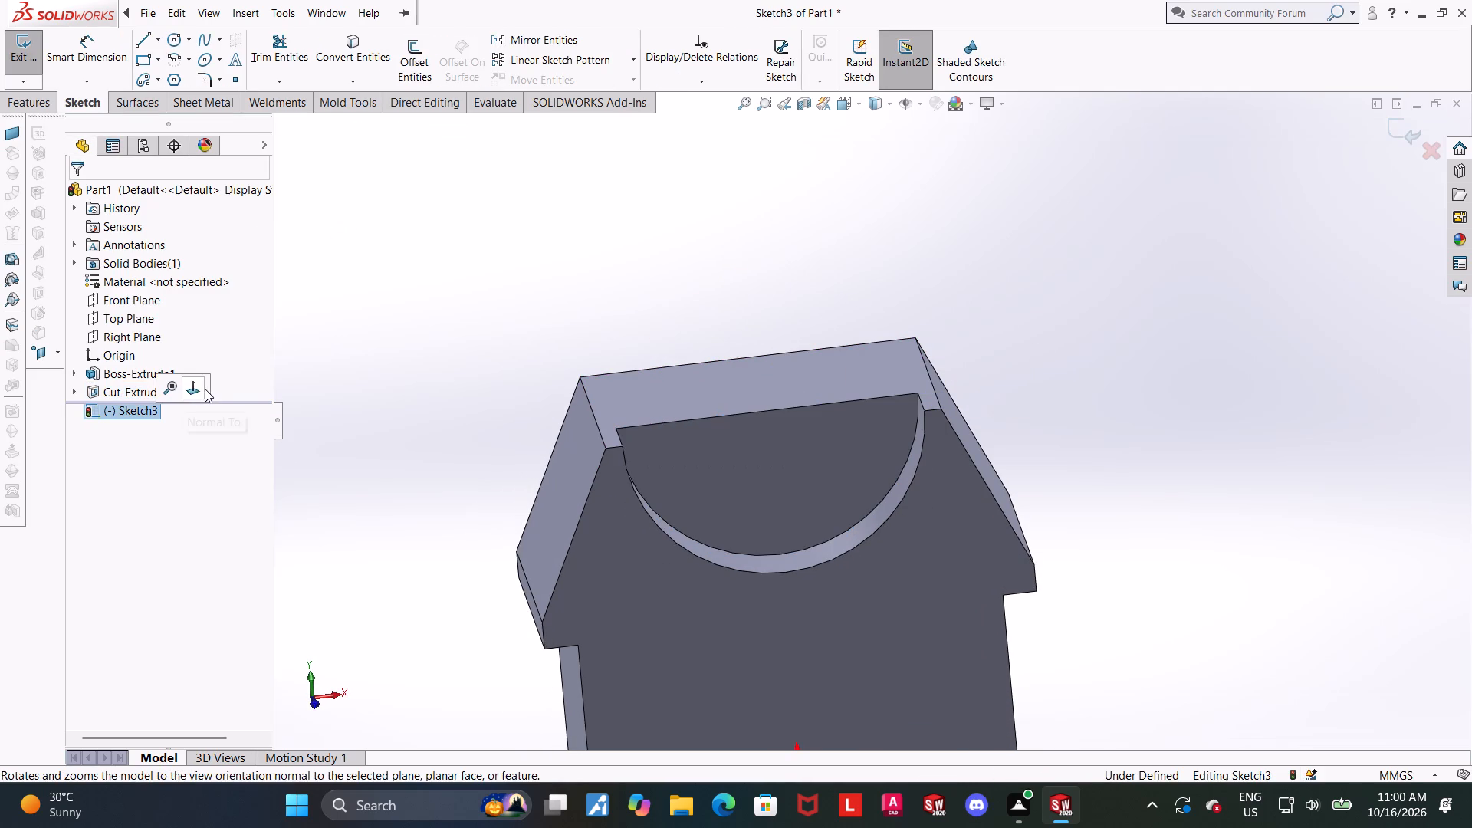
click(202, 389)
scroll(961, 353, up, 4)
scroll(894, 249, down, 4)
scroll(961, 296, down, 2)
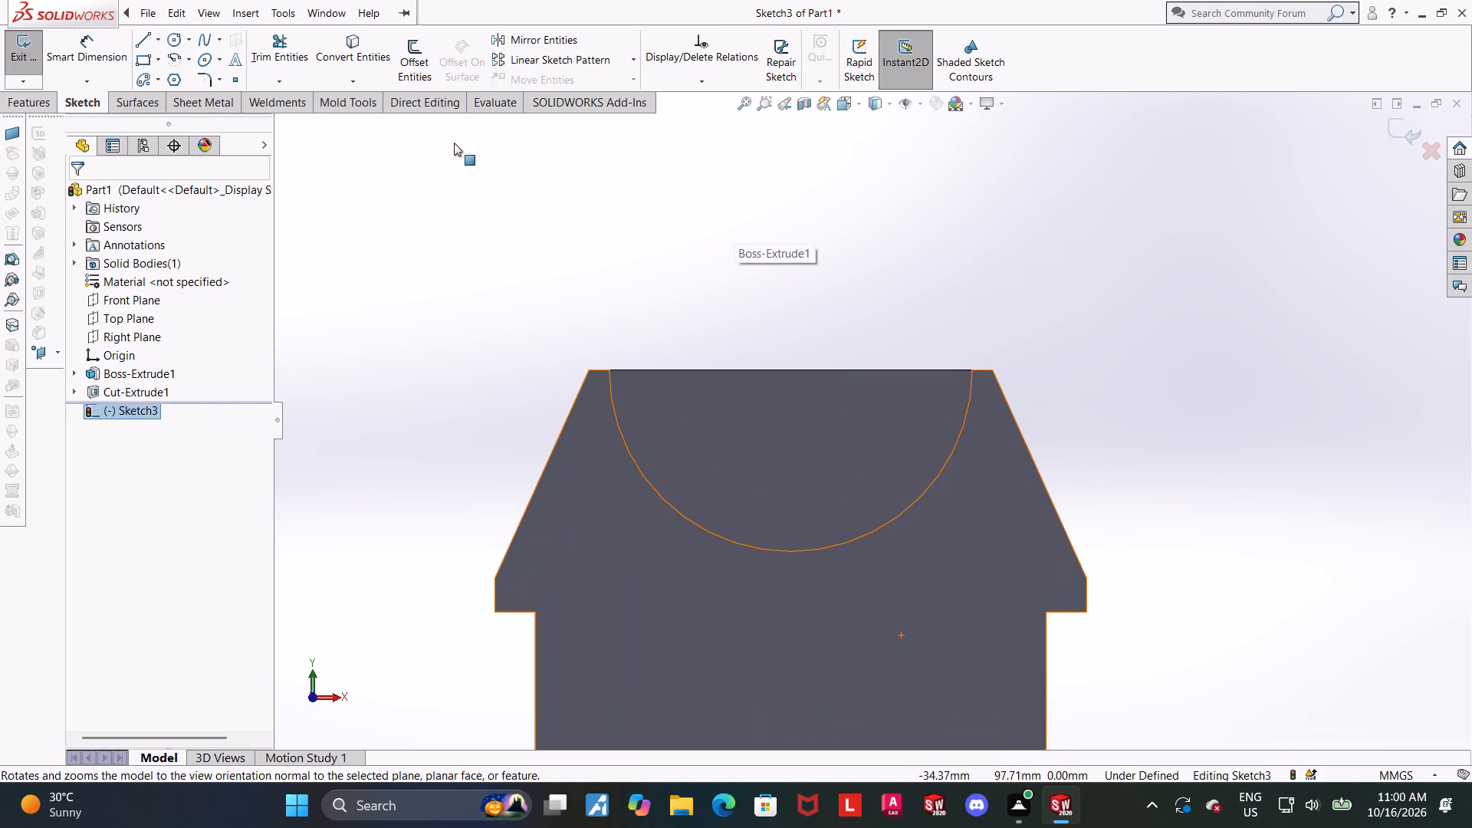
click(175, 37)
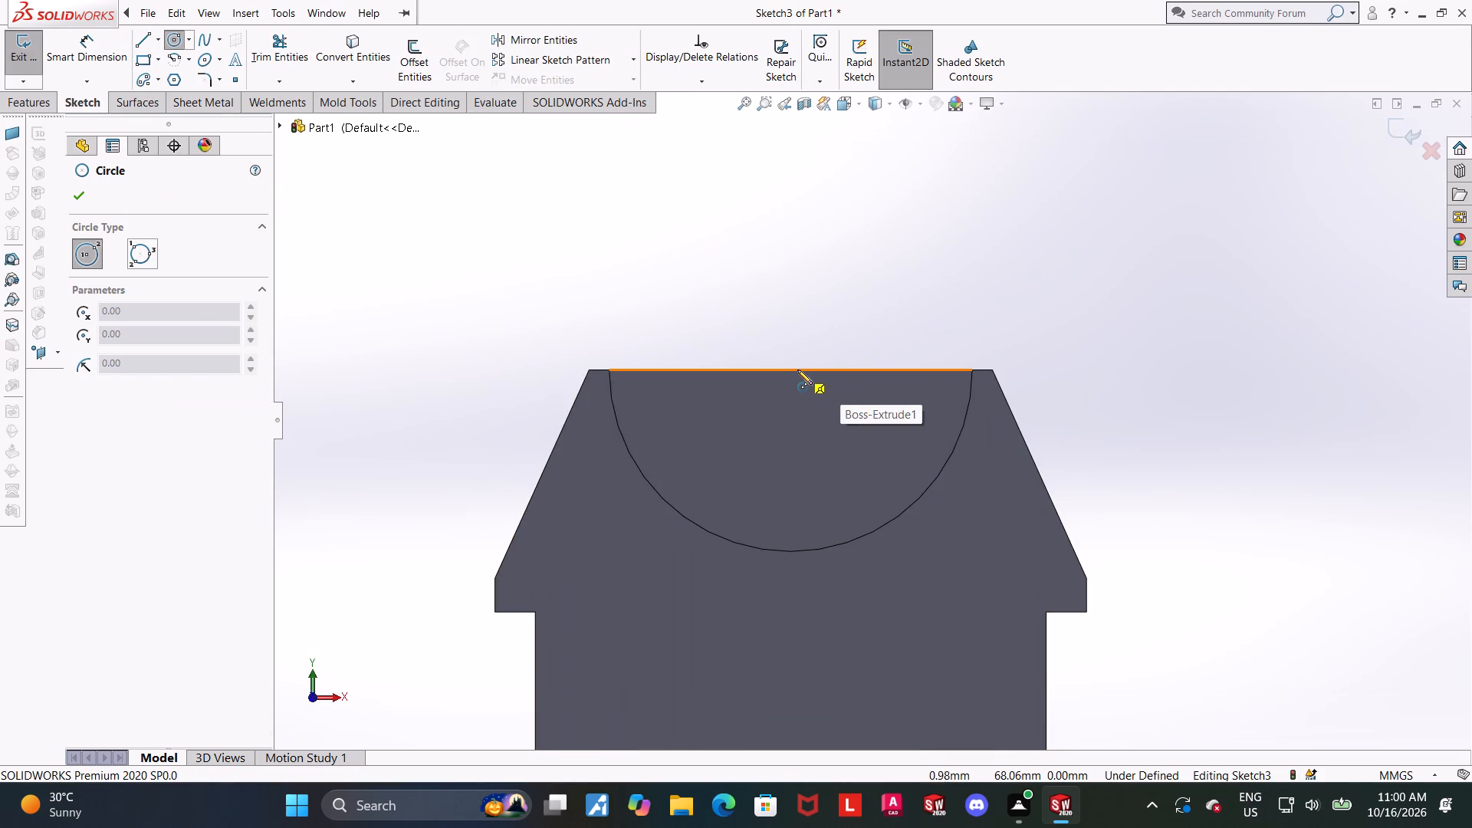
click(790, 370)
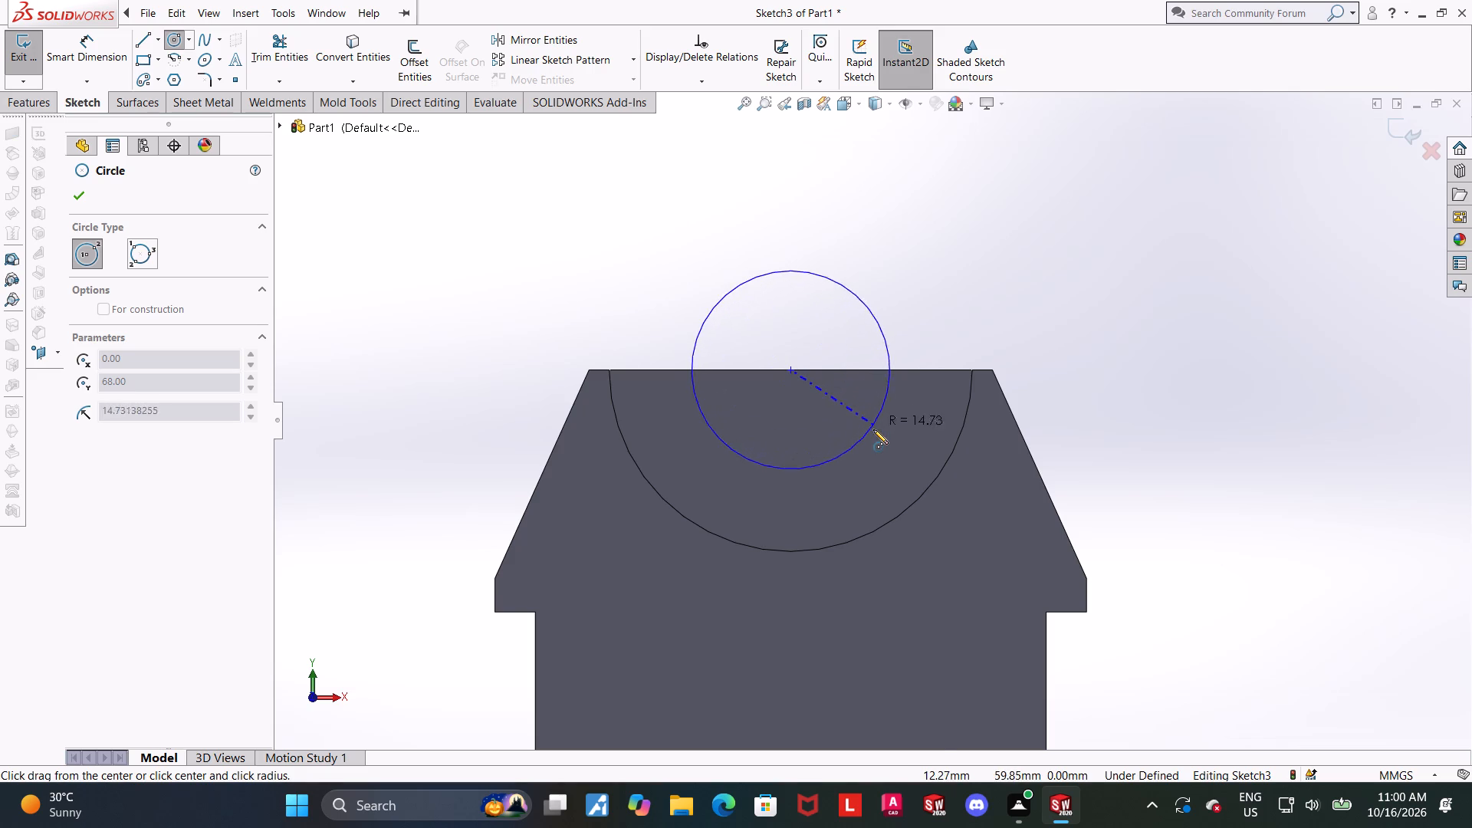
click(876, 437)
key(Escape)
key(Escape)
Dimension the circle's diameter on the recess face as 38 mm and close the sketch.
drag(80, 44, 89, 45)
click(868, 291)
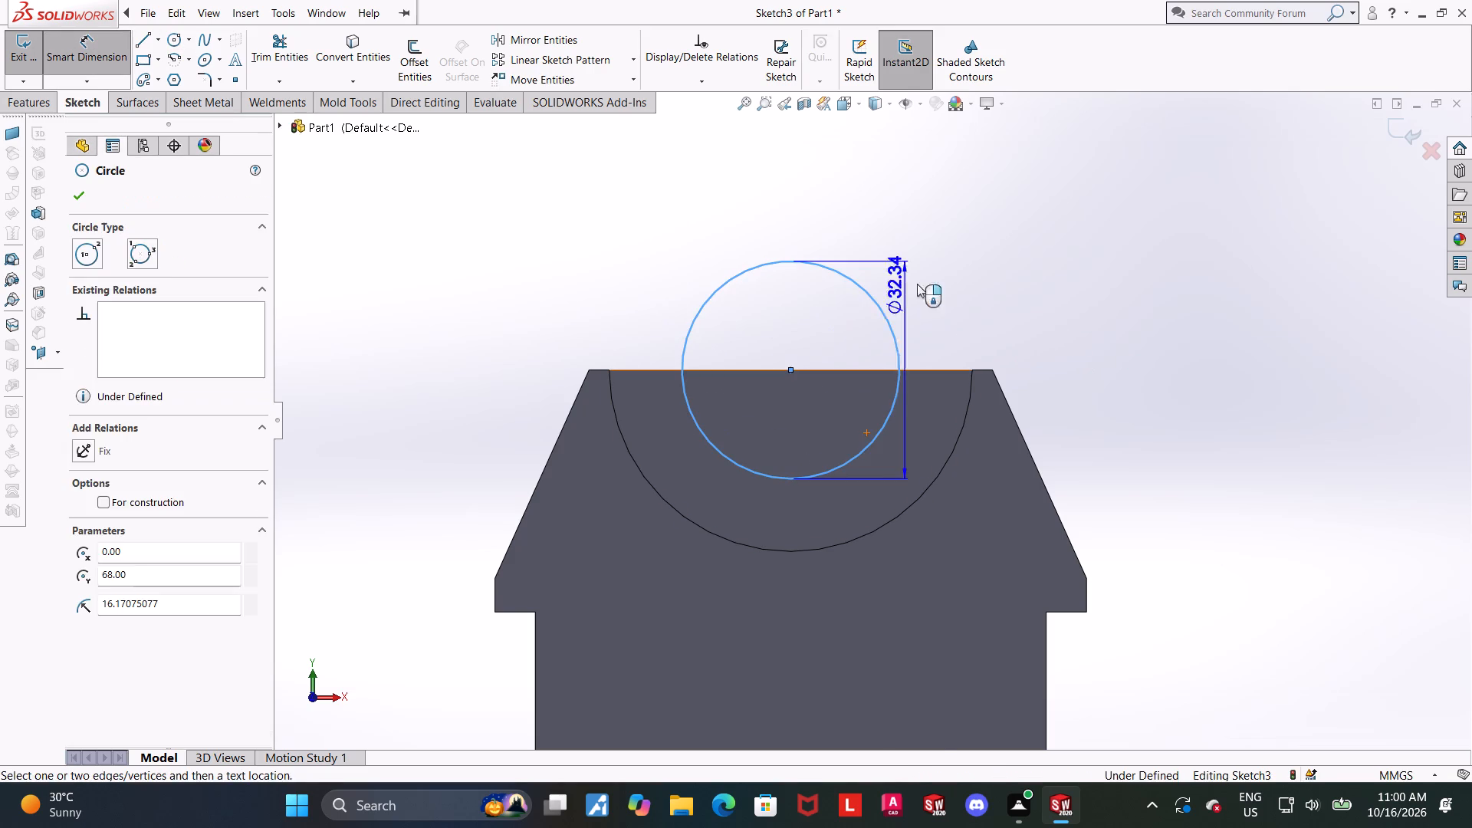
click(981, 278)
text(19*2)
key(Return)
key(Escape)
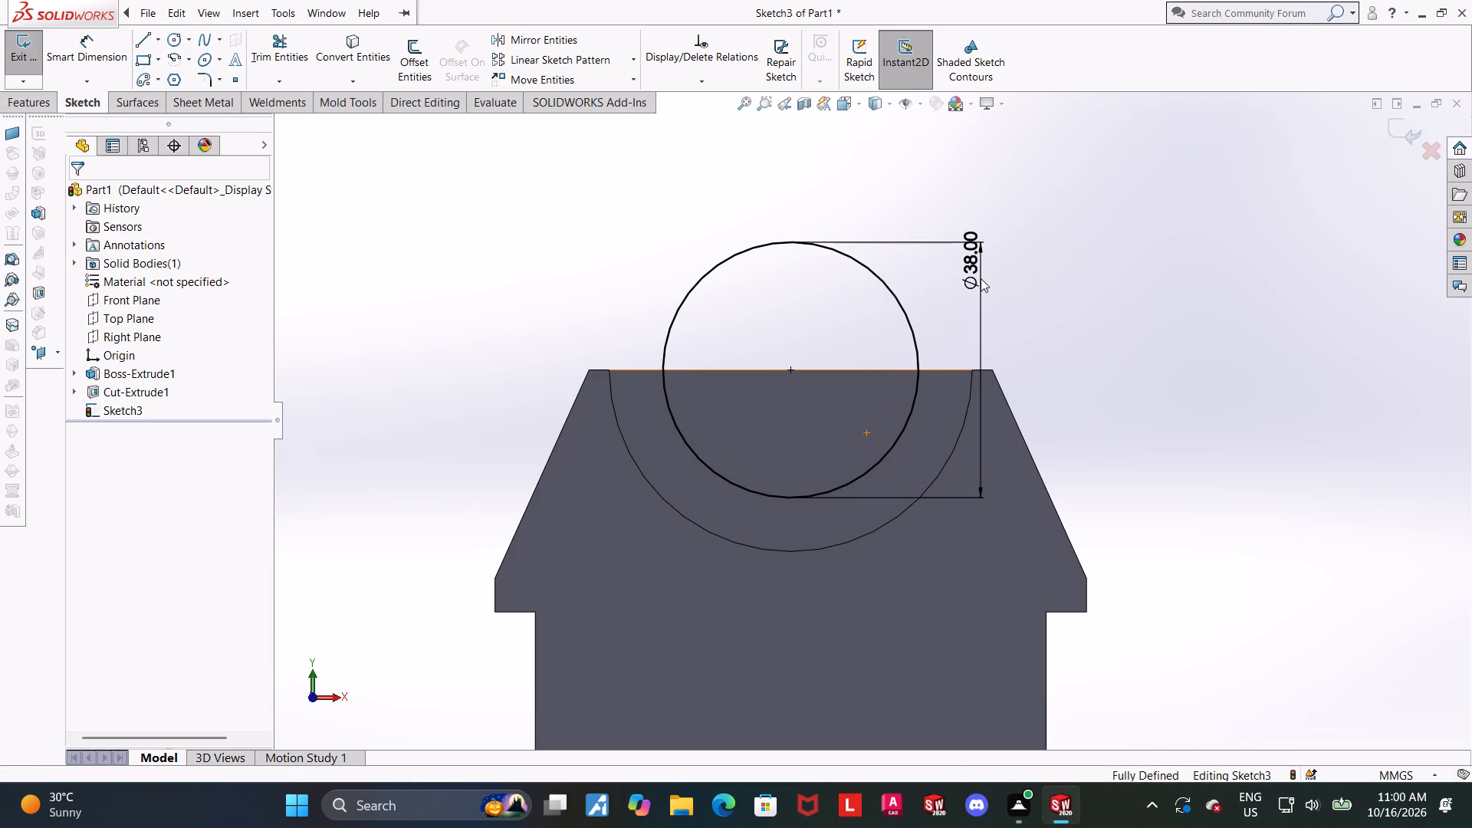
scroll(932, 324, up, 2)
scroll(879, 349, down, 2)
middle_drag(928, 286, 994, 350)
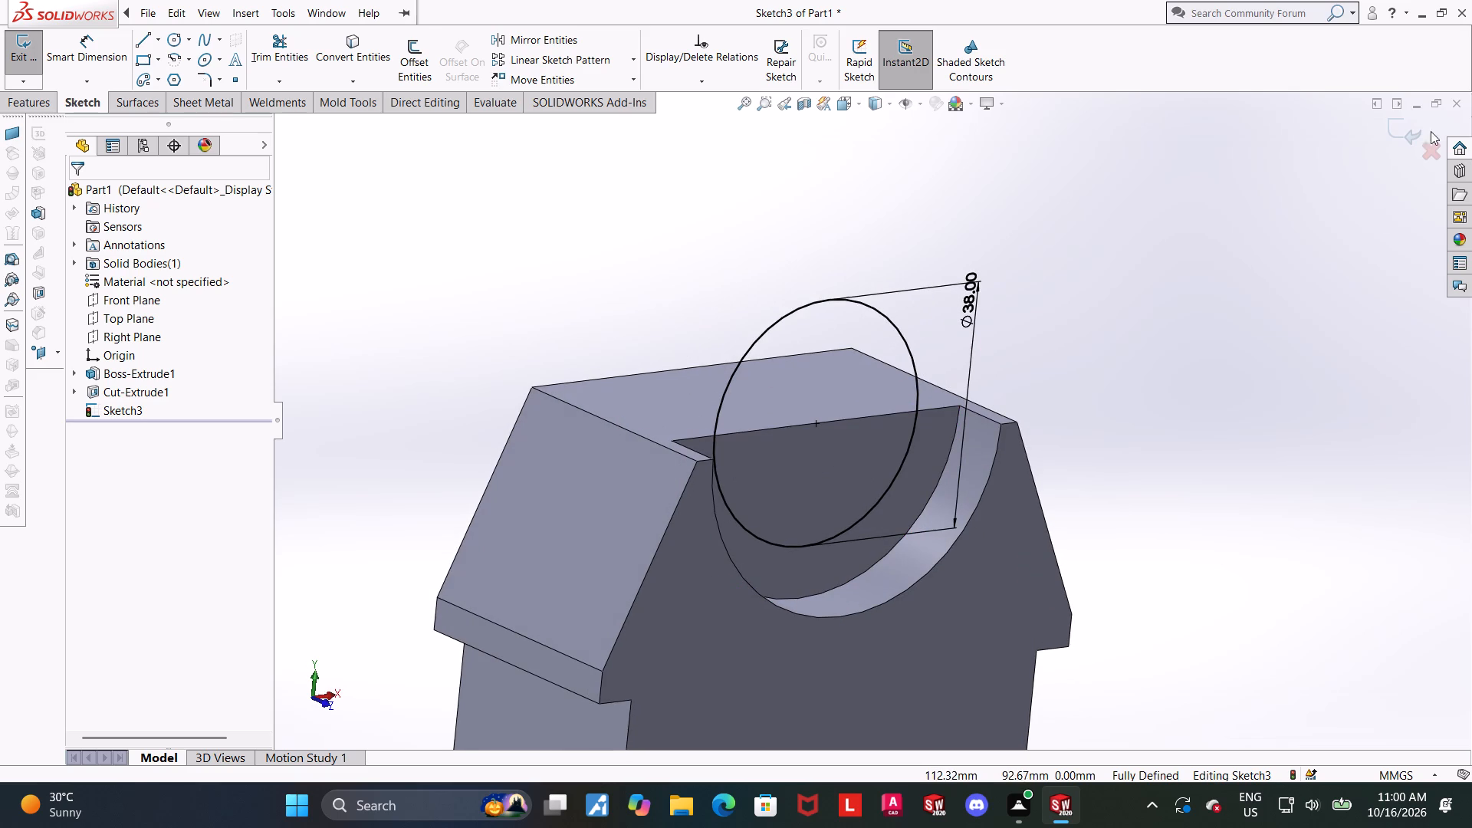
click(1411, 127)
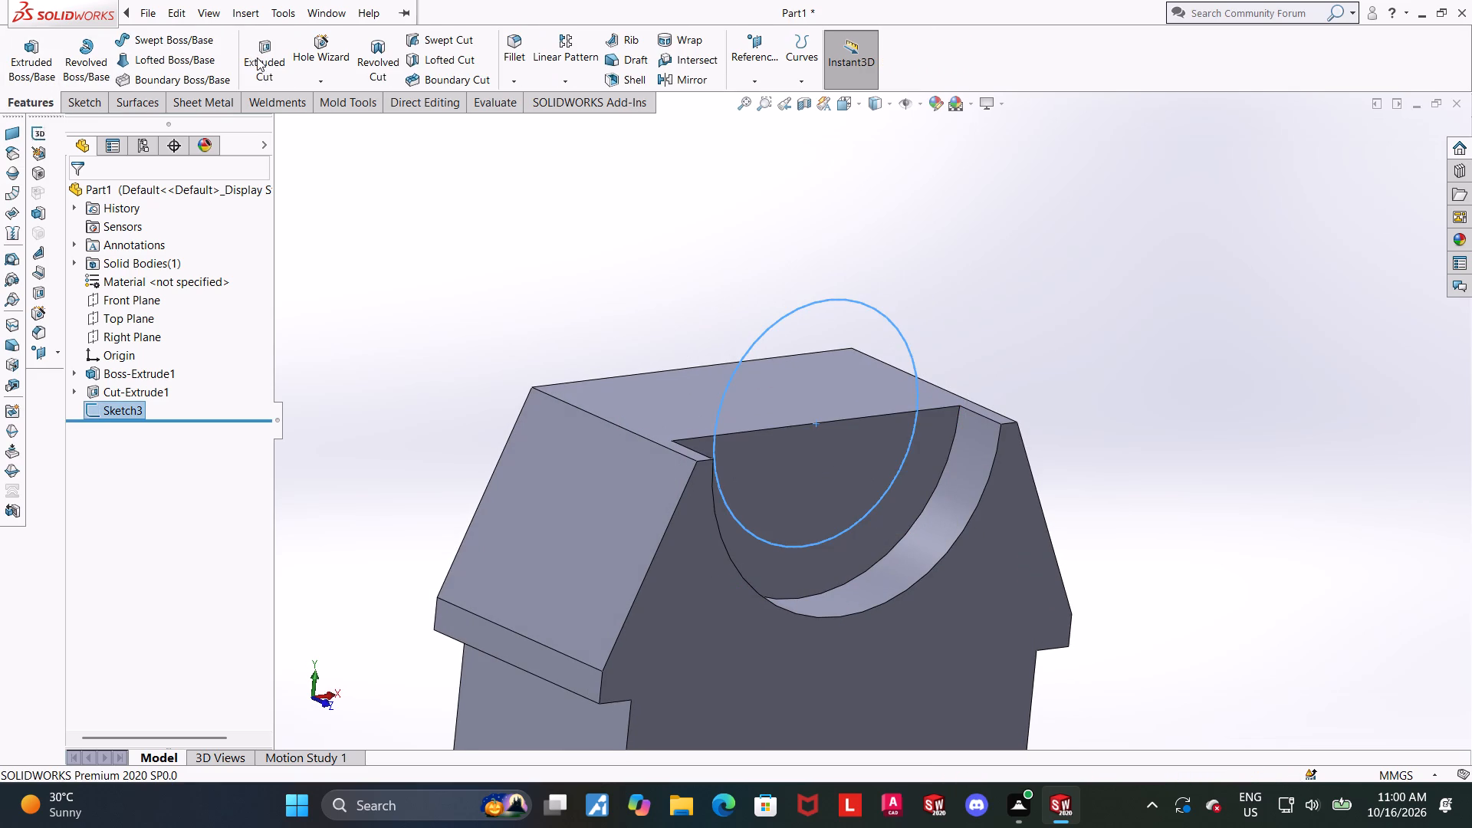
Cut the 38 mm circle into the solid as a 10 mm blind Extruded Cut.
click(257, 58)
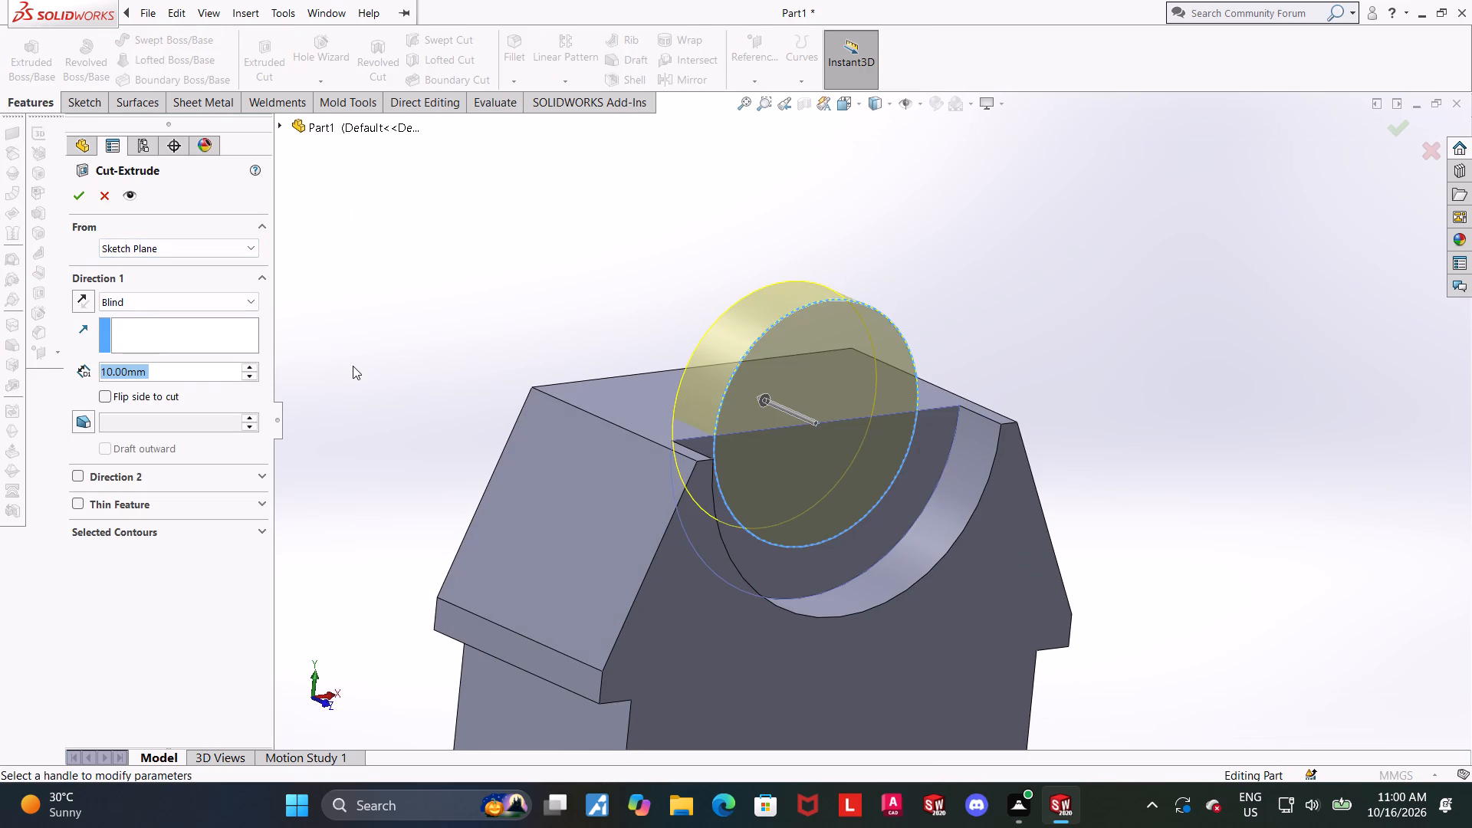
click(81, 199)
click(386, 278)
scroll(396, 275, up, 1)
middle_drag(396, 277, 373, 292)
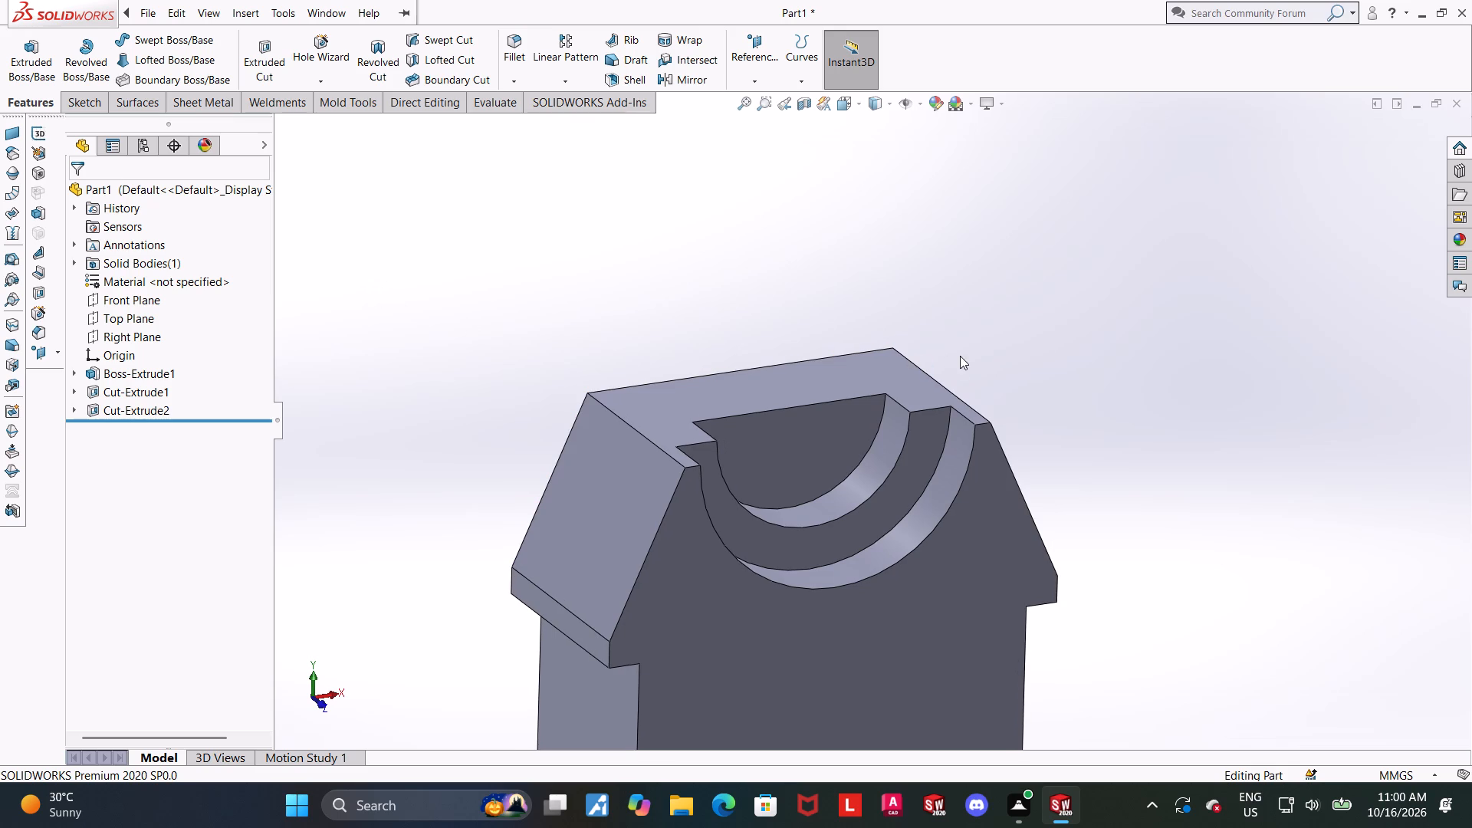
On the inner semicircular recess's flat back face, sketch a circle of about 19 mm radius centred on its top edge's midpoint.
middle_drag(896, 350, 892, 424)
click(780, 460)
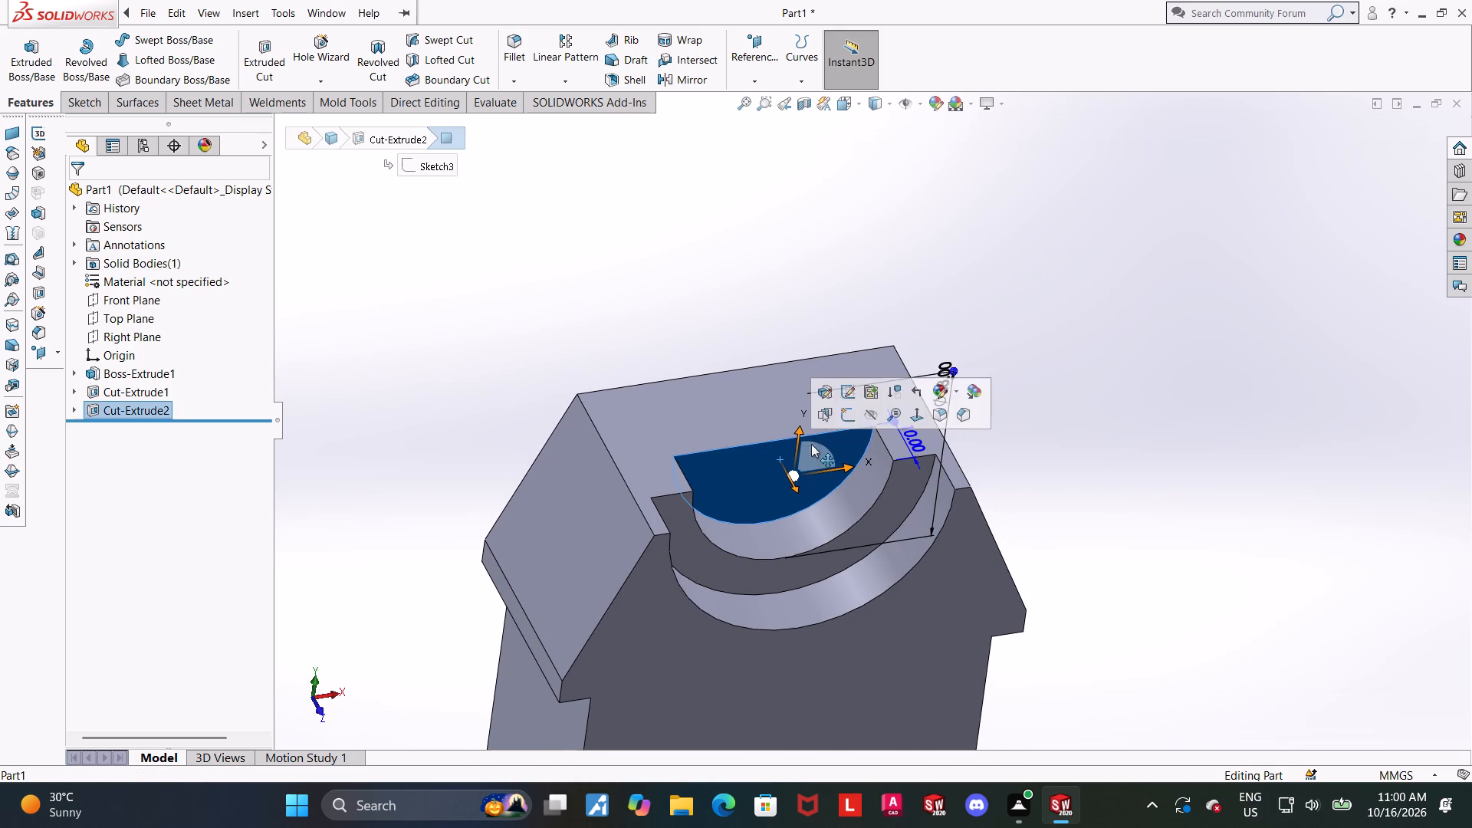
click(851, 405)
click(151, 424)
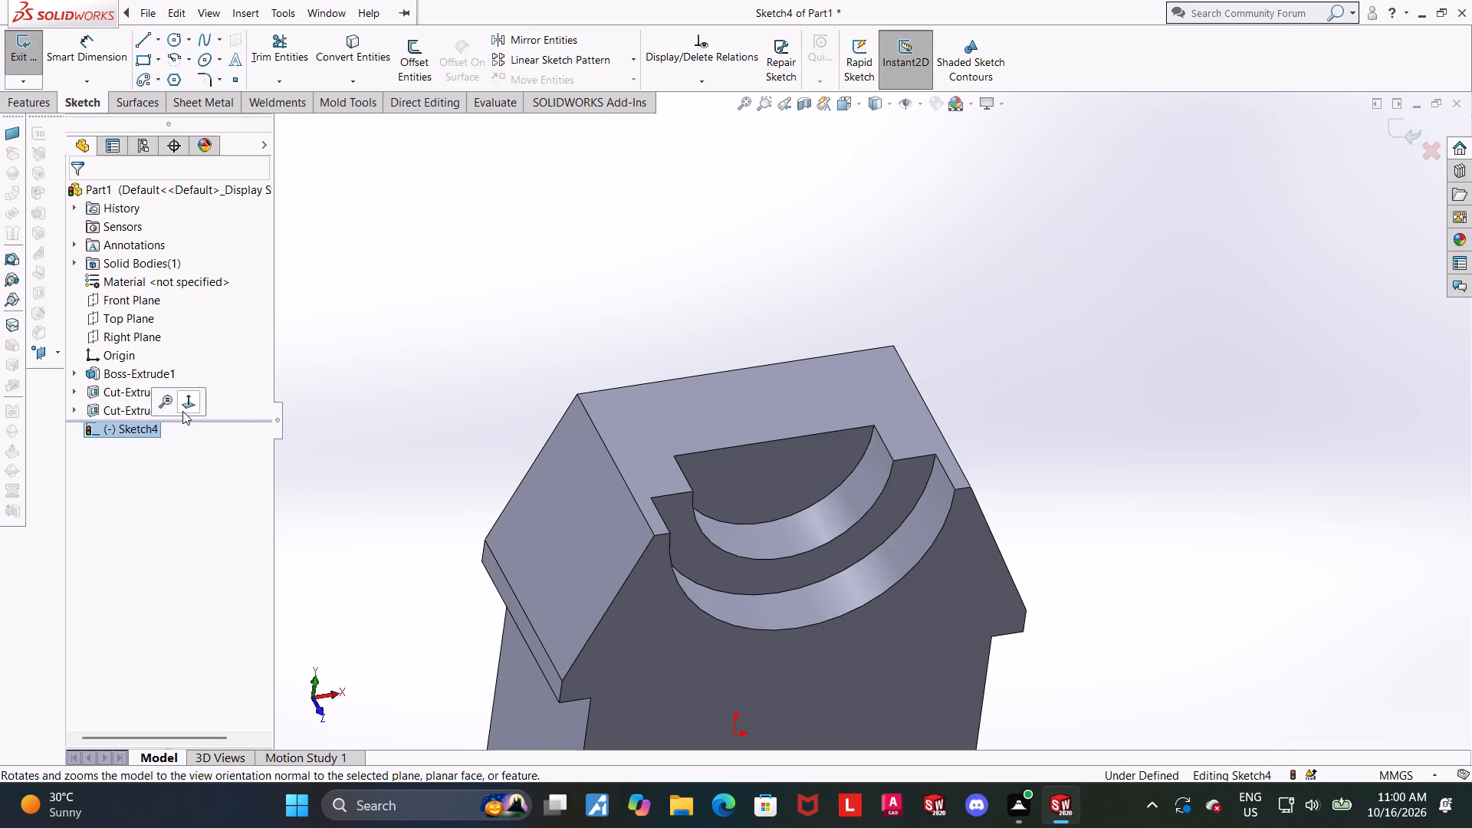
click(184, 409)
scroll(810, 364, up, 2)
scroll(955, 133, down, 4)
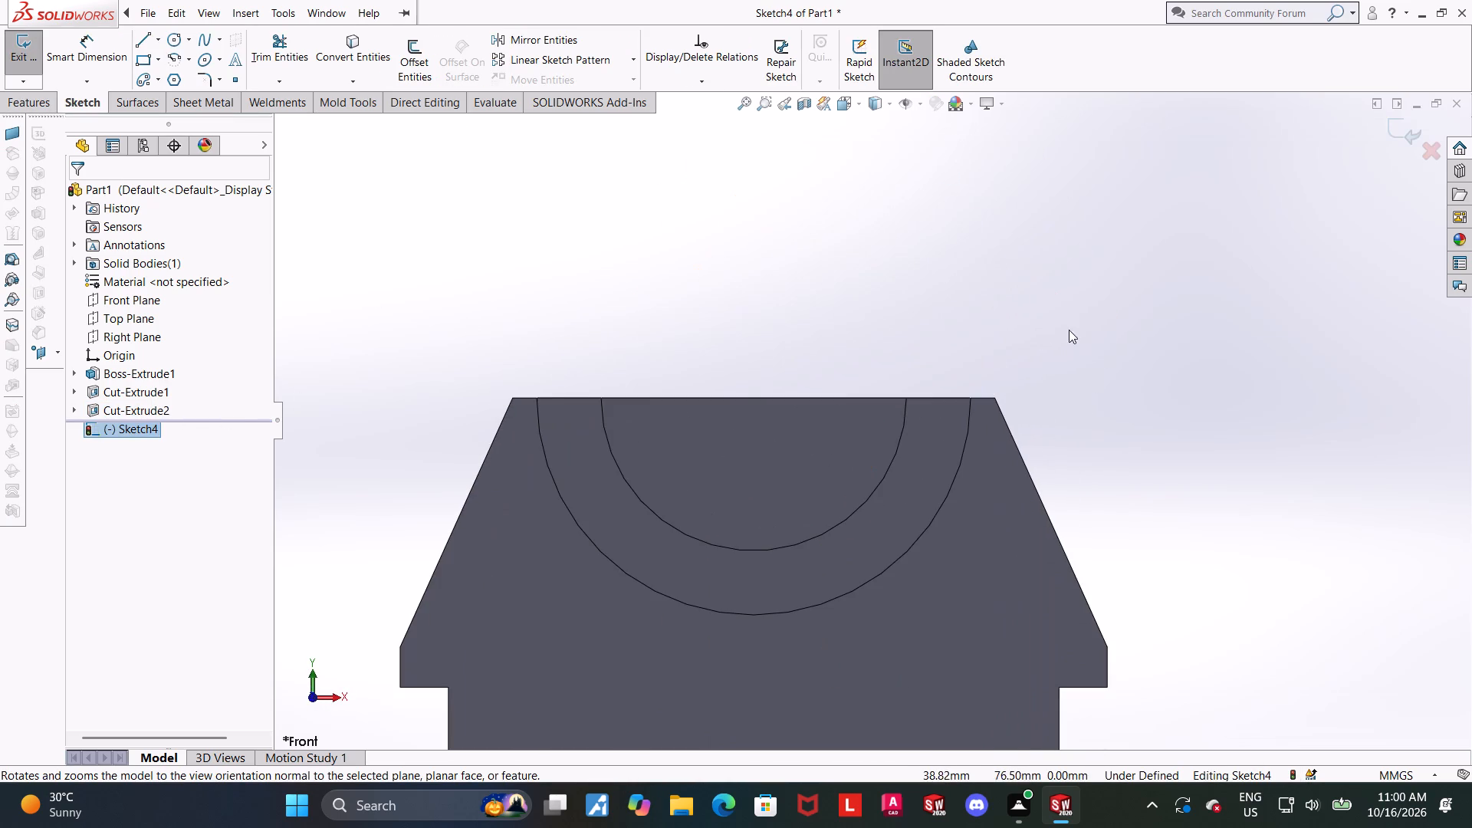
click(1069, 330)
click(179, 37)
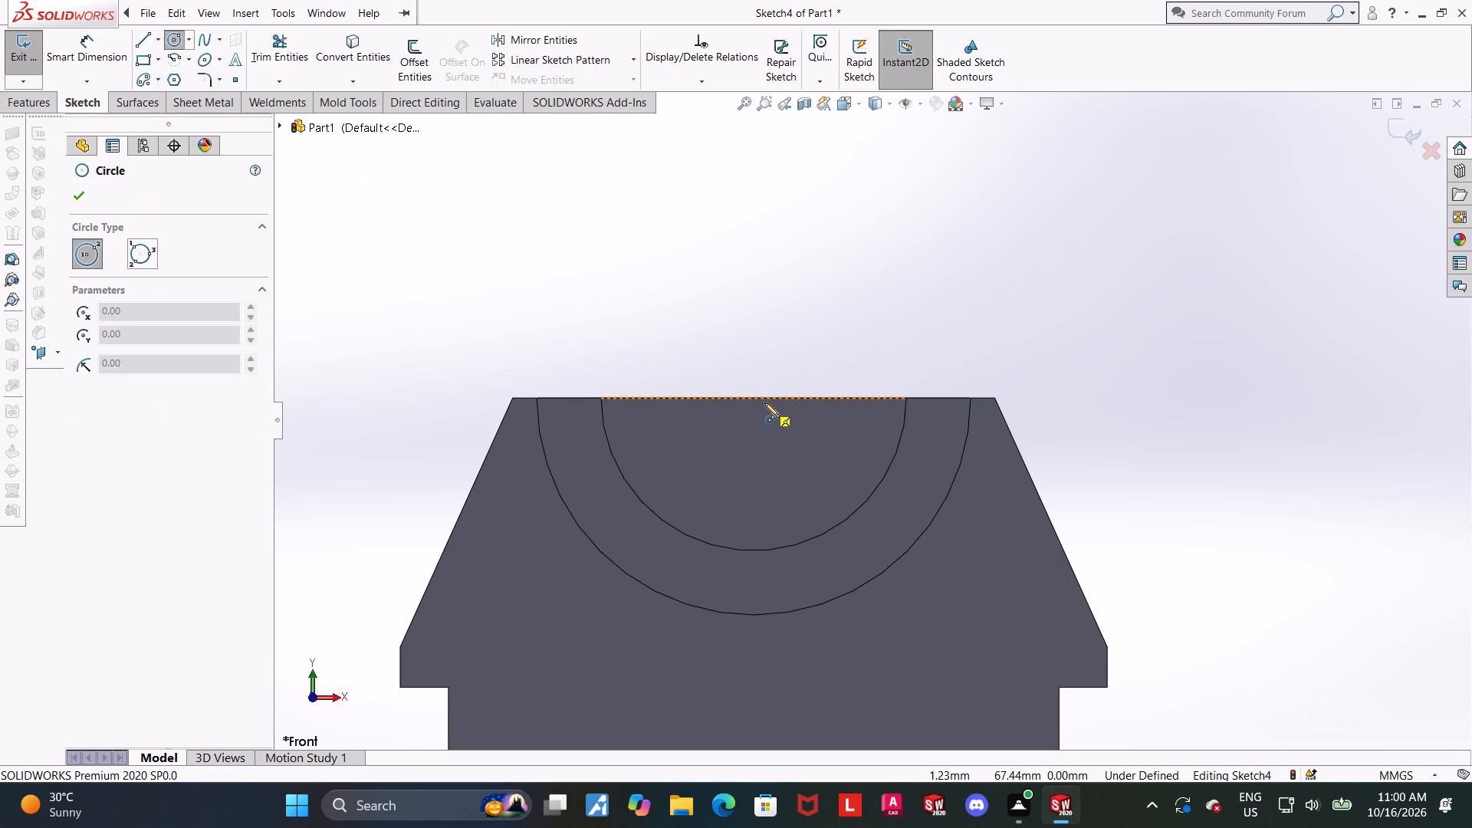
click(755, 399)
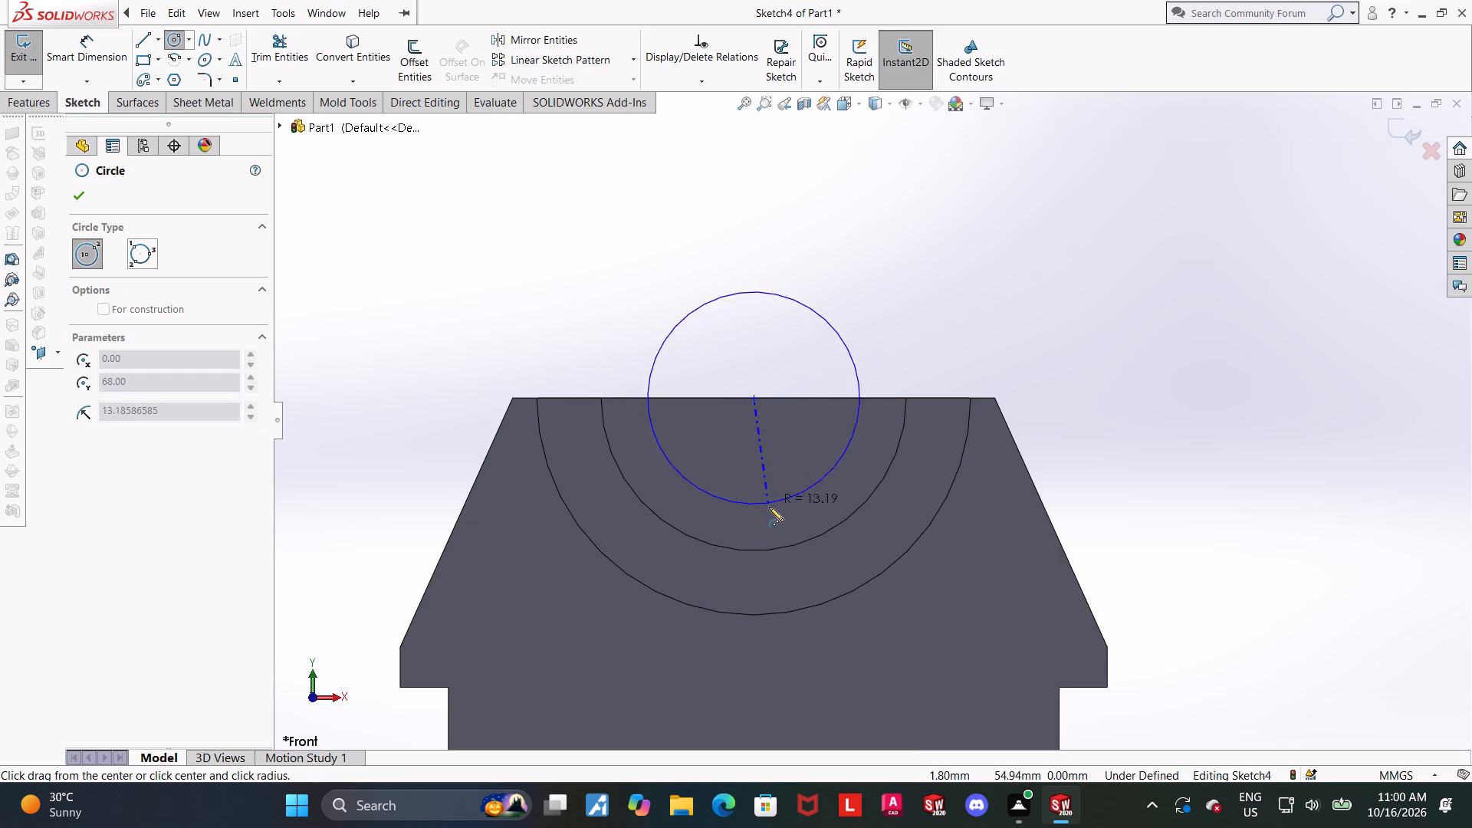
click(758, 552)
key(Escape)
Dimension the circle on the inner recess face to a diameter of 19*2 mm and close the sketch.
scroll(785, 448, up, 4)
middle_drag(793, 433, 820, 455)
click(1387, 393)
scroll(945, 310, down, 4)
middle_drag(910, 372, 901, 383)
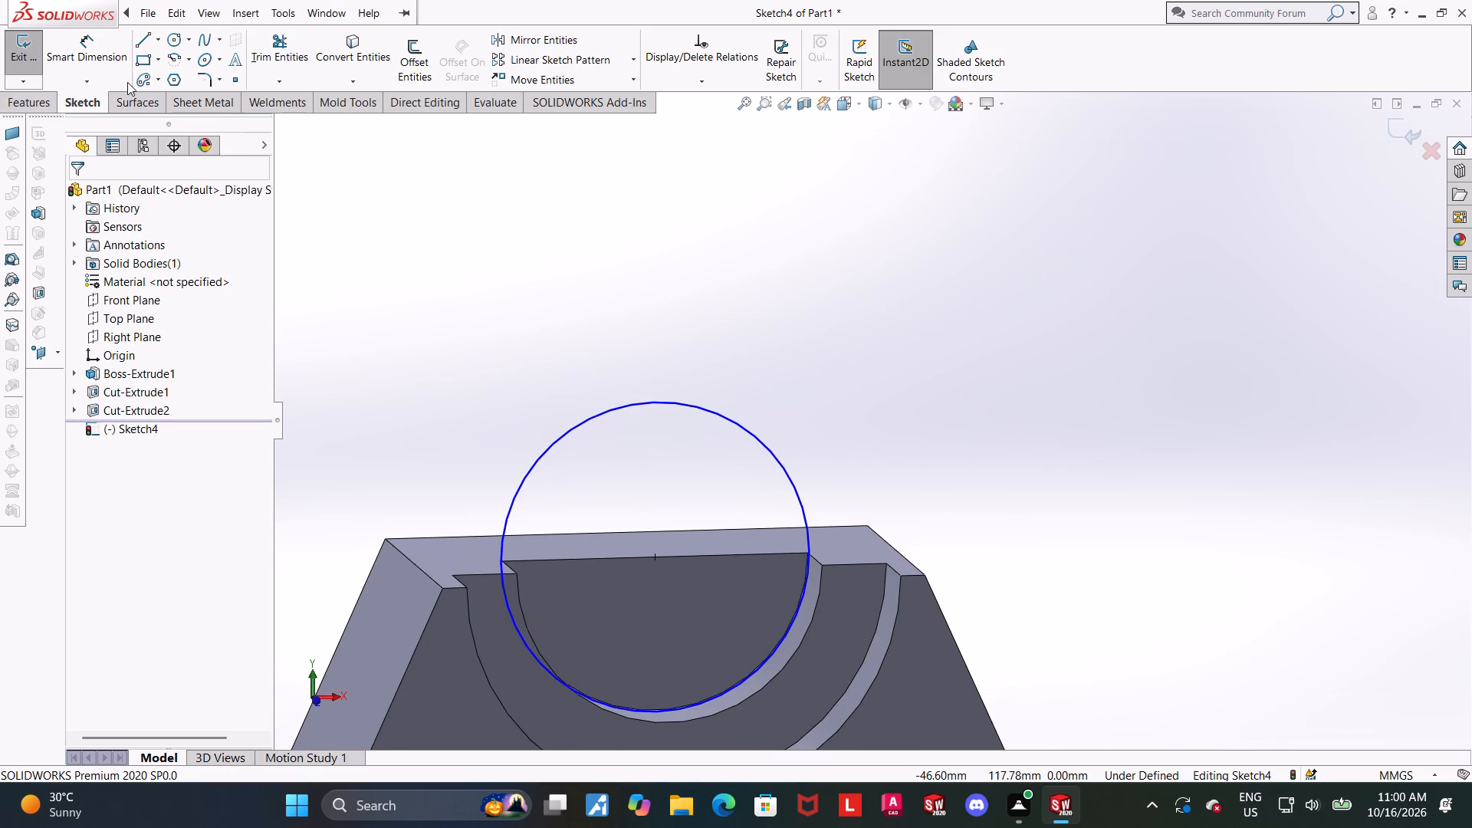
click(111, 61)
click(708, 406)
click(741, 356)
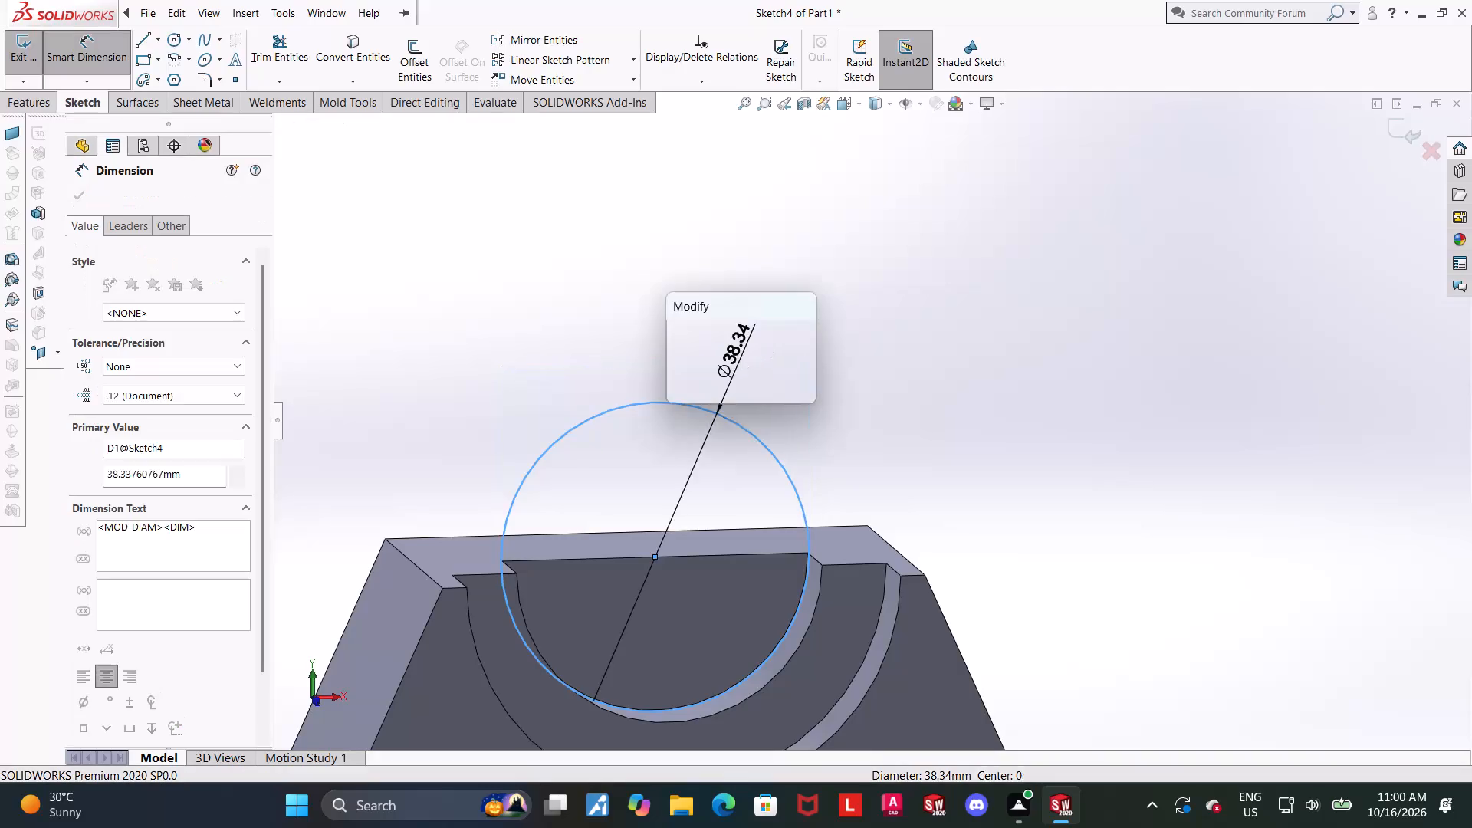
text(19)
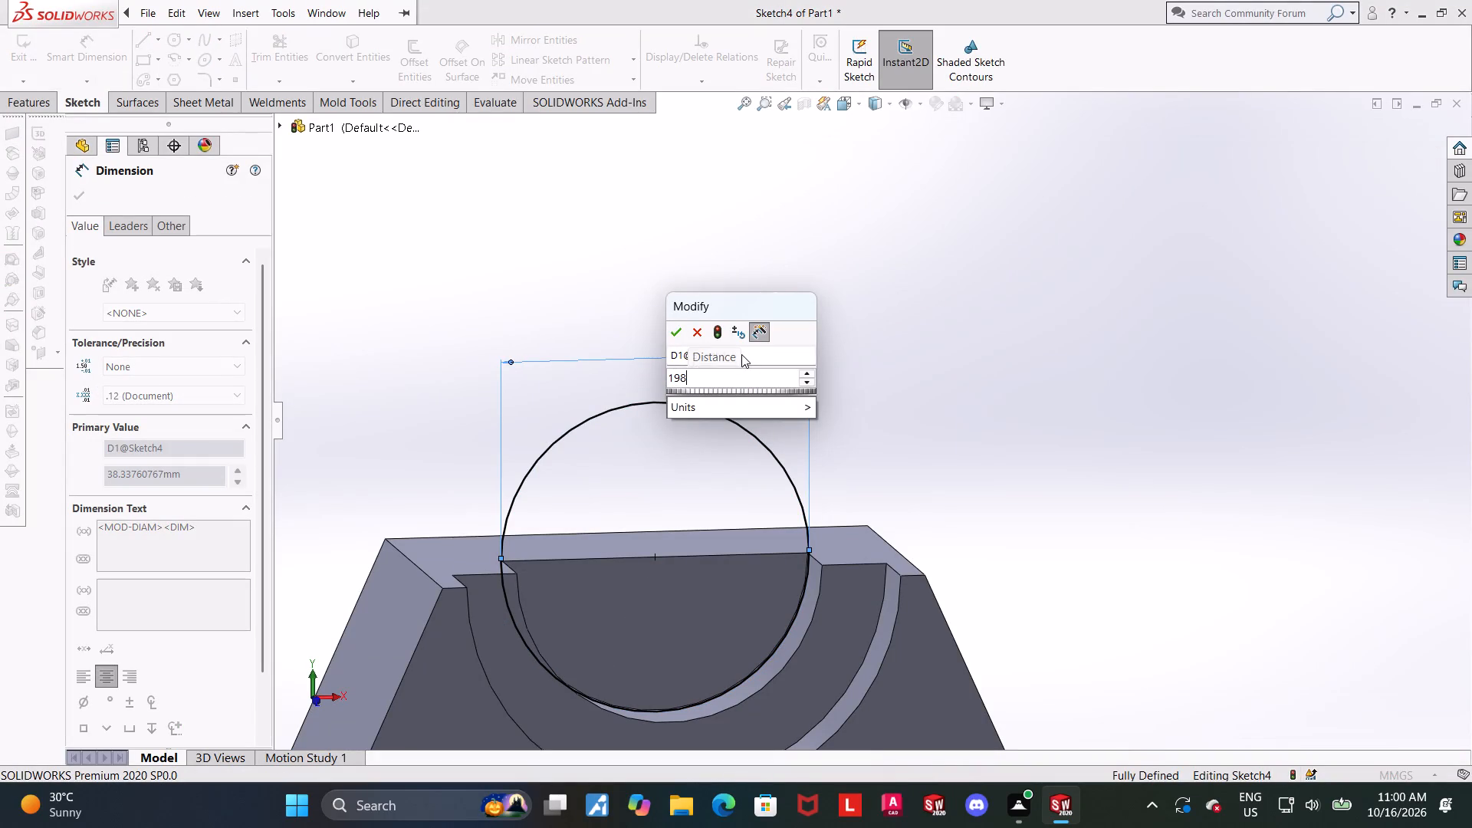
key(BackSpace)
text(*2)
key(Return)
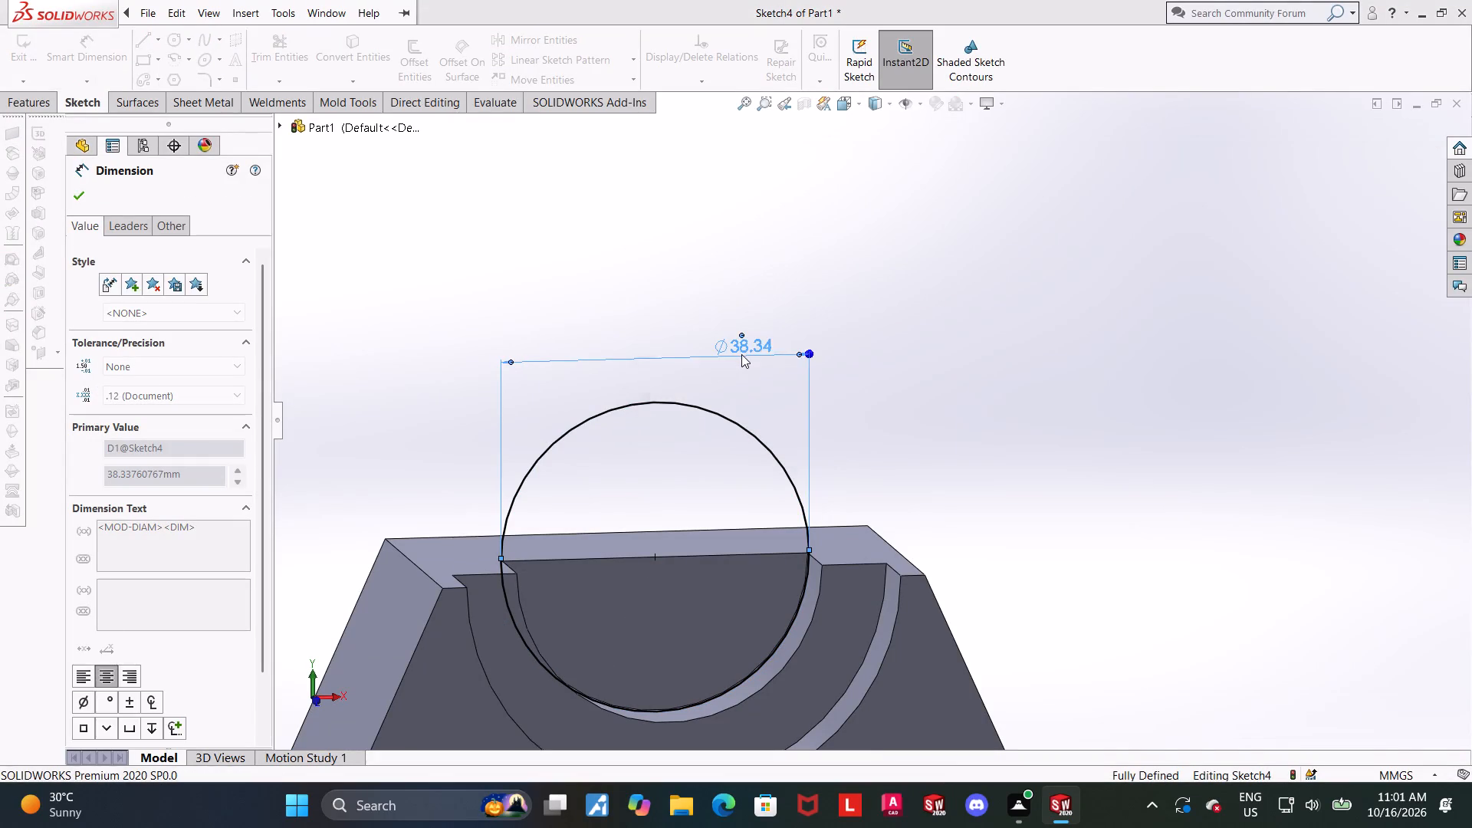
key(Escape)
scroll(813, 361, up, 2)
scroll(872, 401, down, 2)
middle_drag(969, 406, 987, 417)
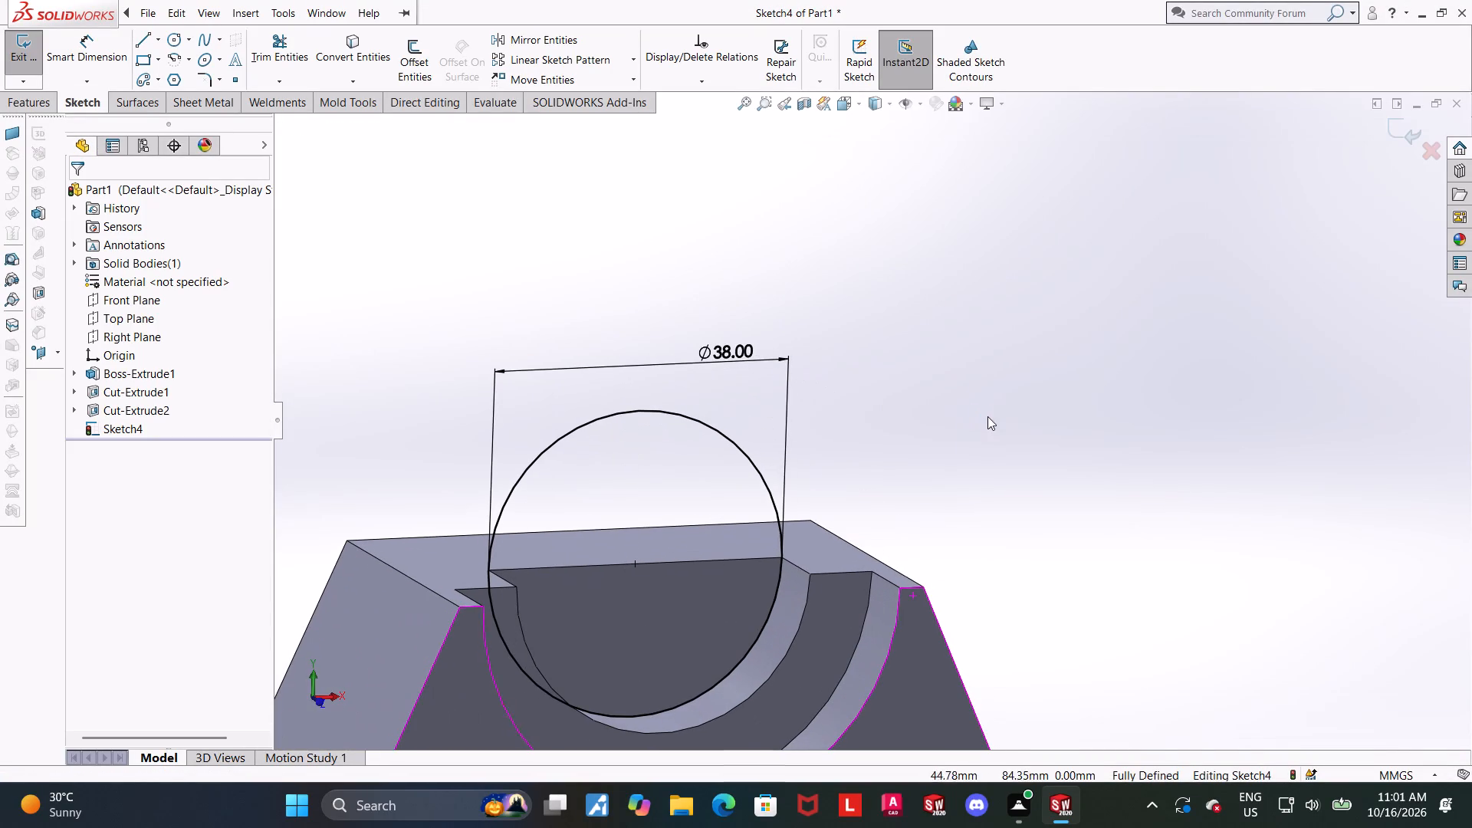
click(1401, 126)
Extrude the 38 mm circle as a merged boss in the reversed direction, Up To Surface at the solid's rear face.
middle_drag(800, 275, 817, 278)
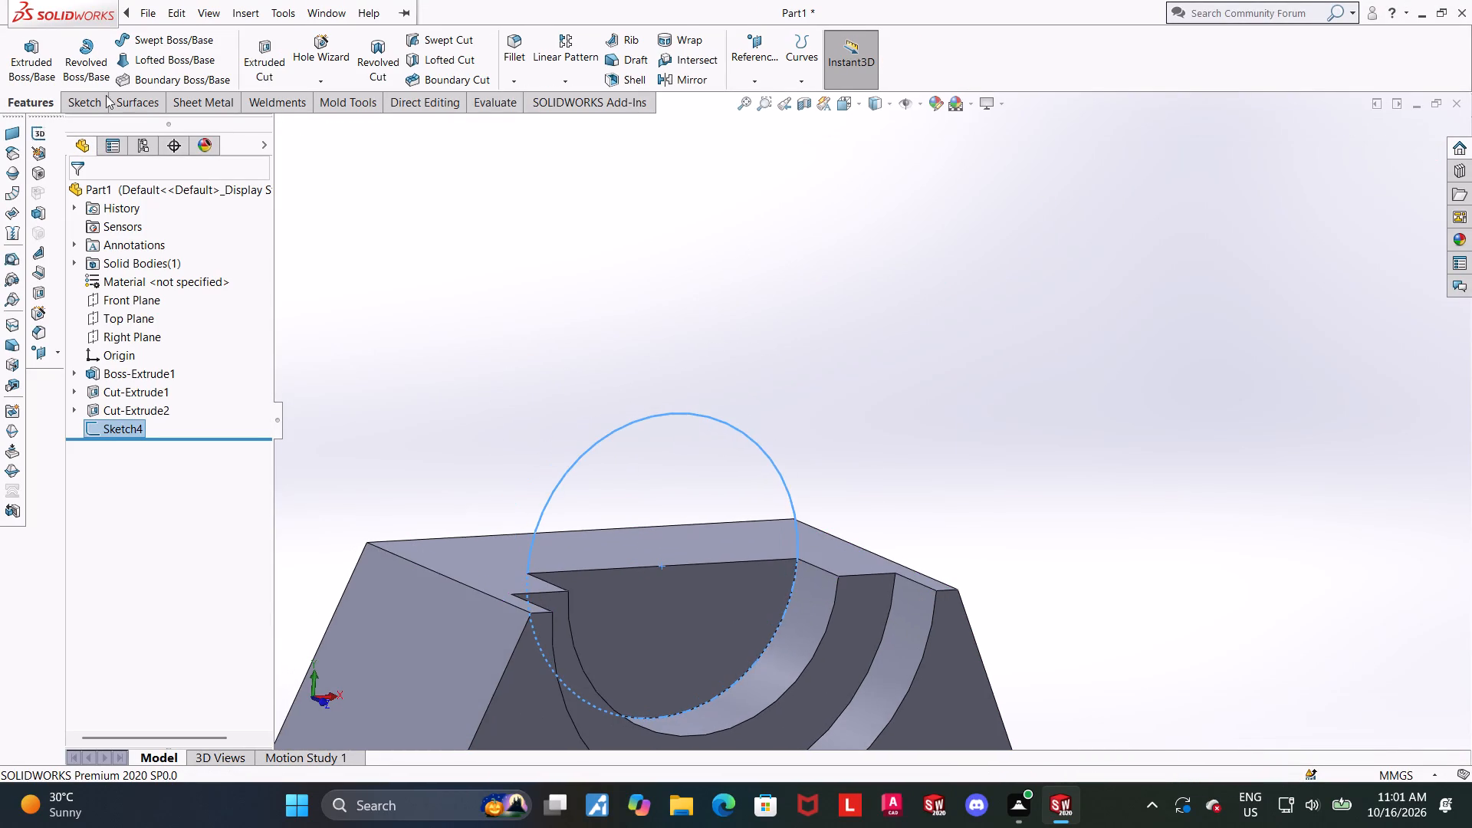
scroll(721, 425, up, 3)
scroll(746, 514, down, 2)
click(17, 44)
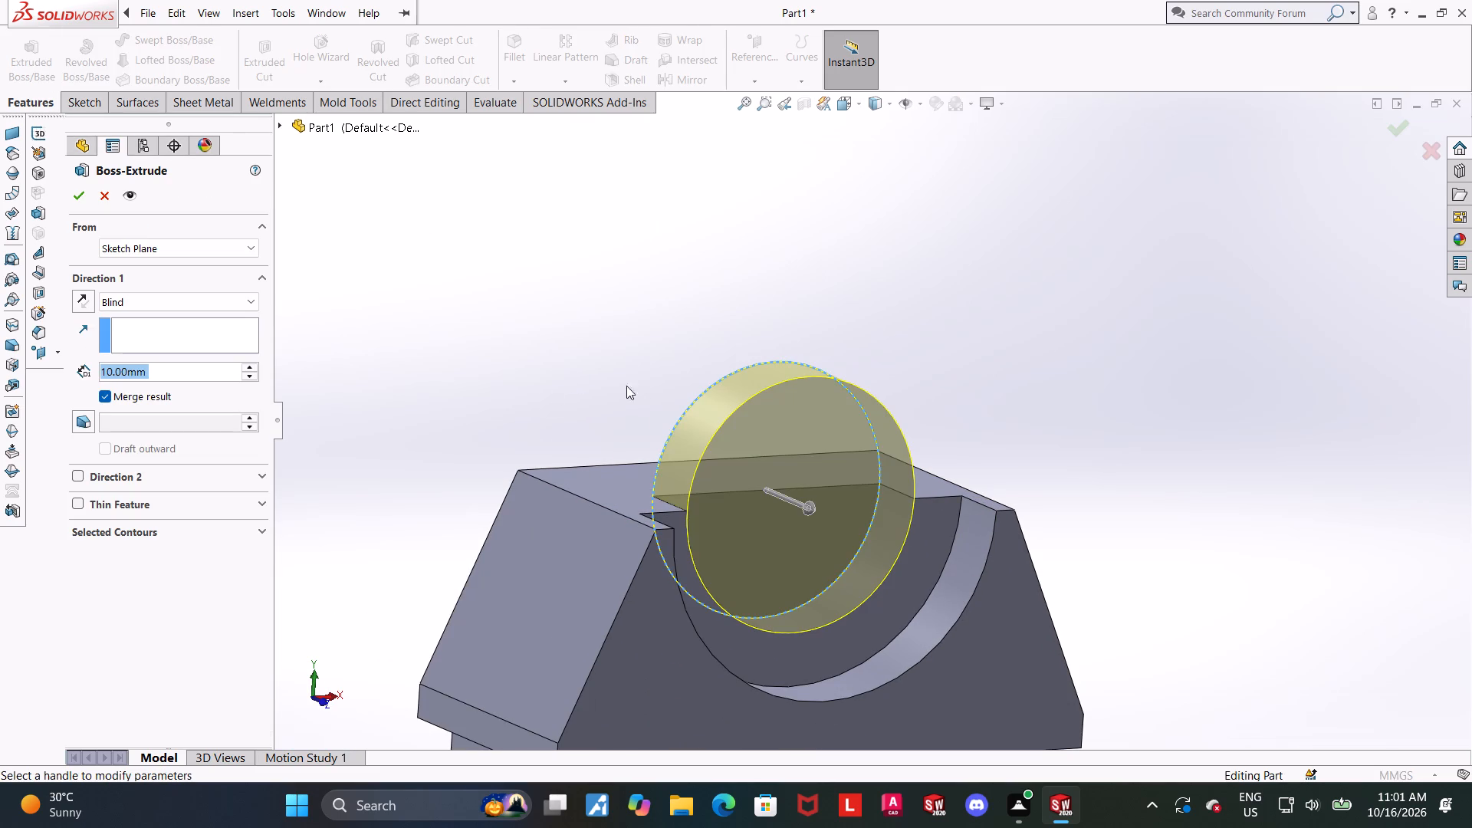
middle_drag(687, 370, 737, 459)
click(83, 298)
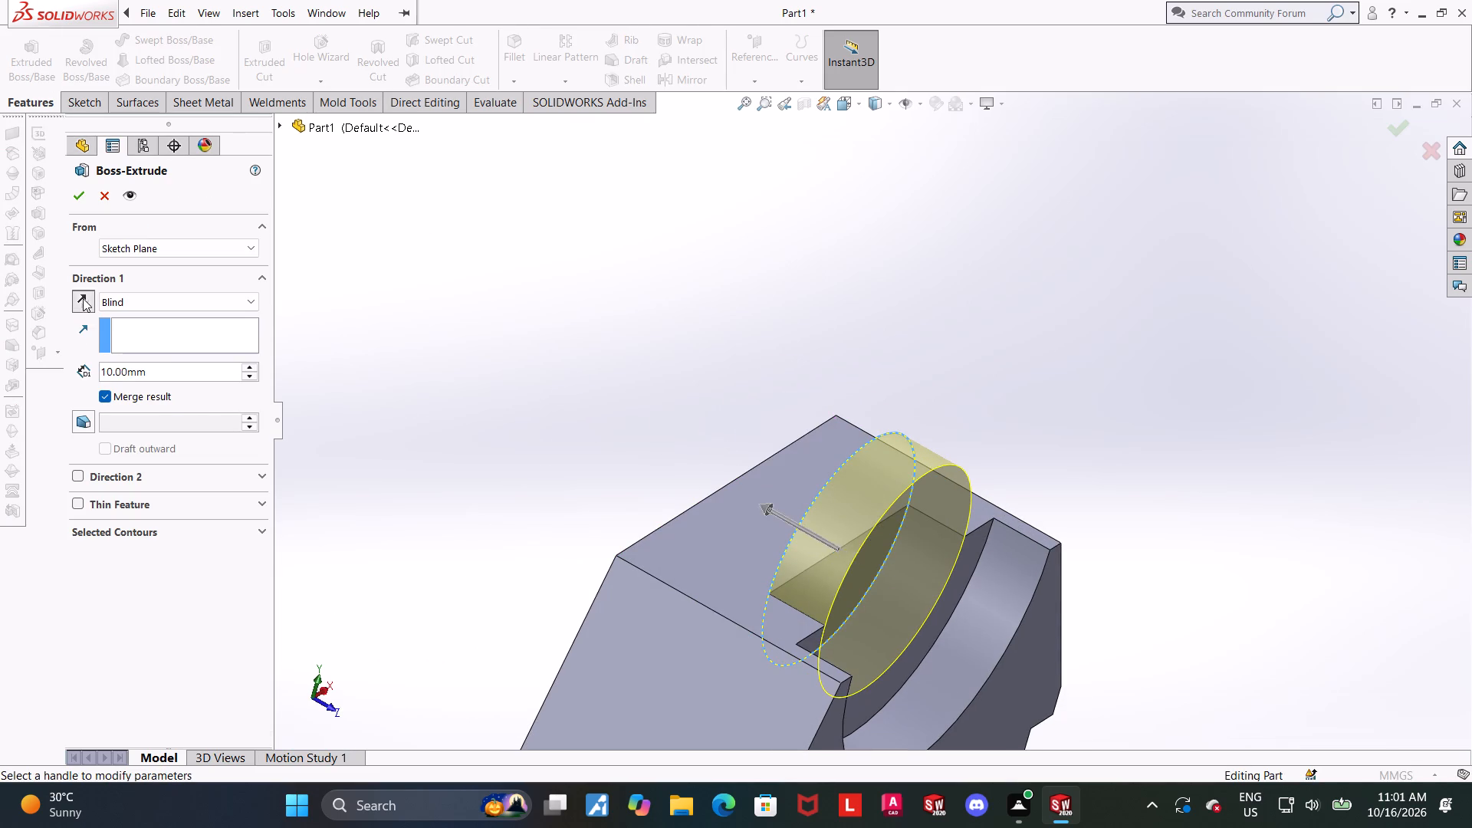
middle_drag(527, 370, 573, 374)
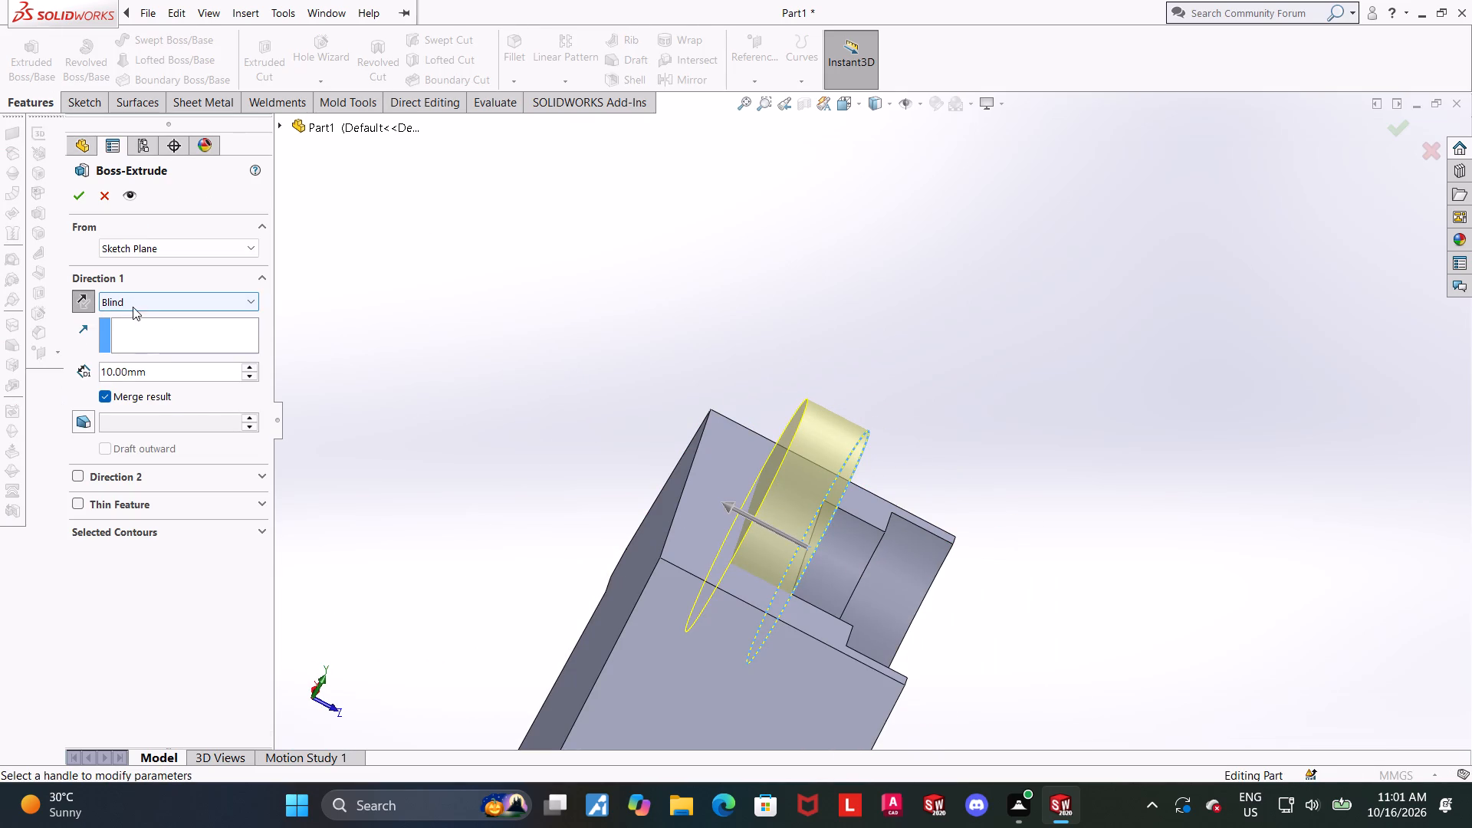
click(133, 306)
click(156, 362)
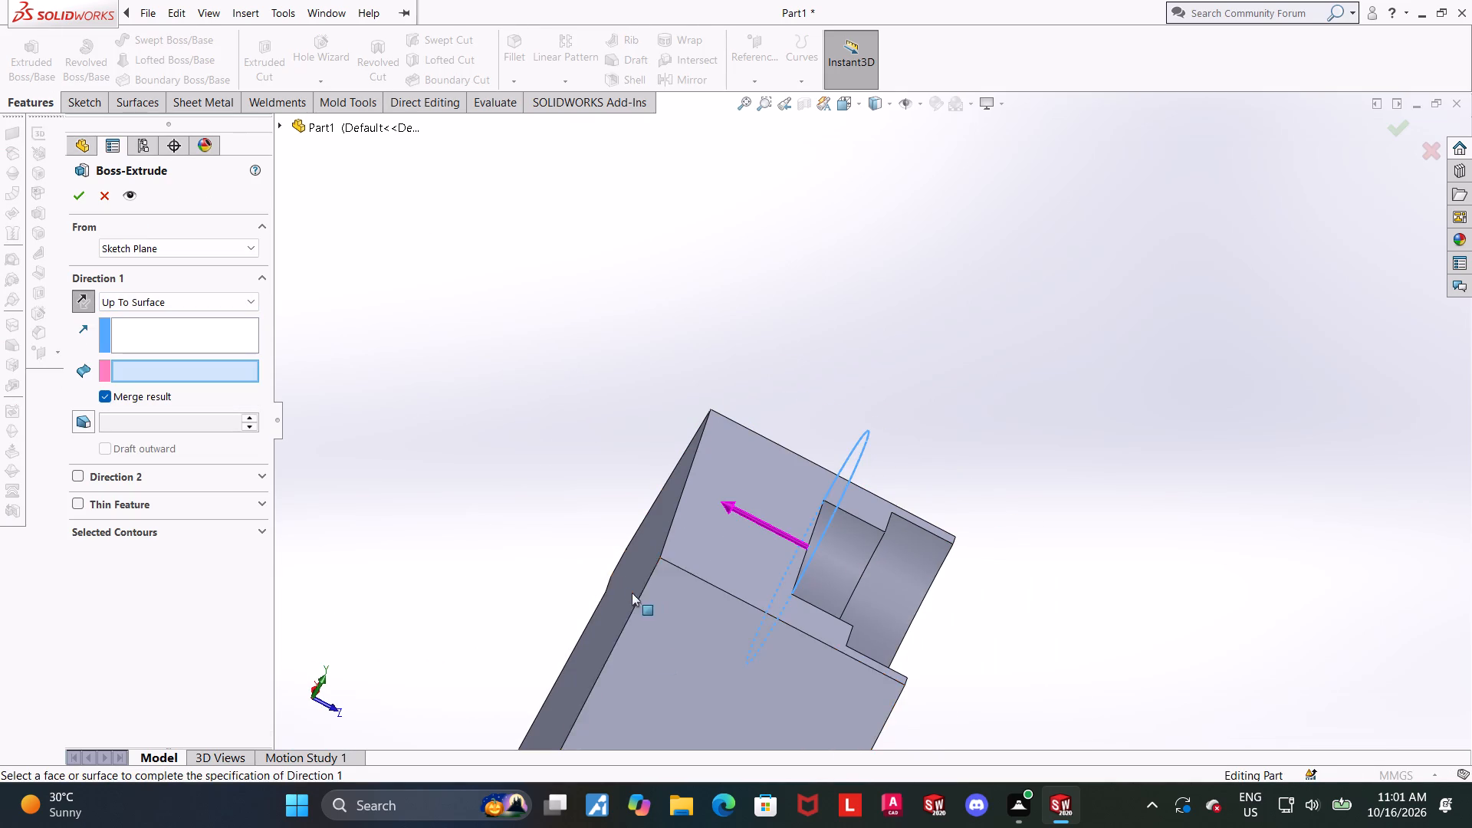
middle_drag(632, 593, 672, 609)
click(605, 561)
middle_drag(1277, 598, 1146, 527)
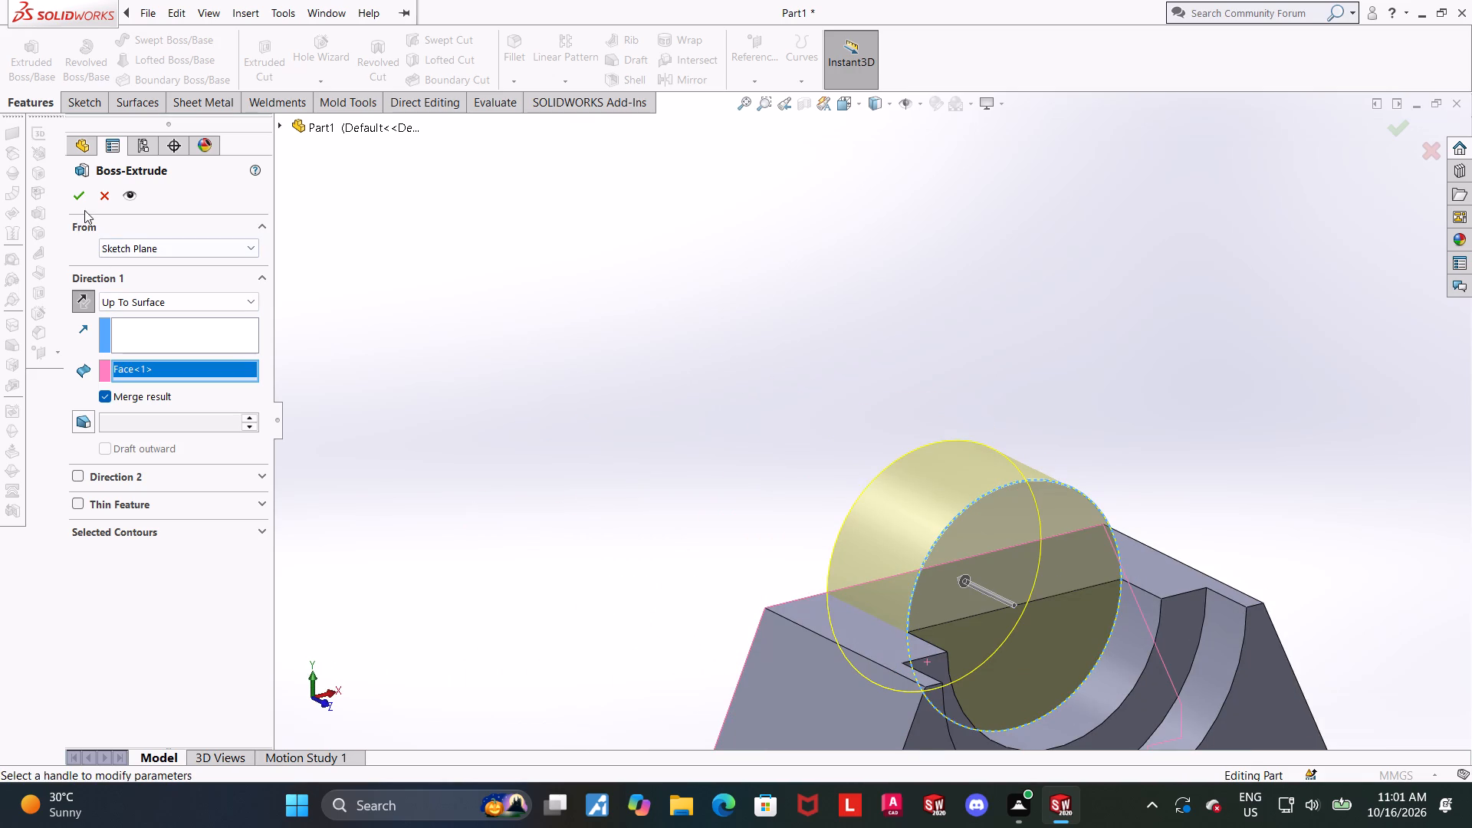
click(79, 193)
On the cylindrical boss's front face, sketch a circle of about 14 mm radius concentric with the boss.
scroll(827, 472, up, 4)
click(1230, 548)
scroll(1222, 545, down, 2)
middle_drag(1181, 531, 1158, 527)
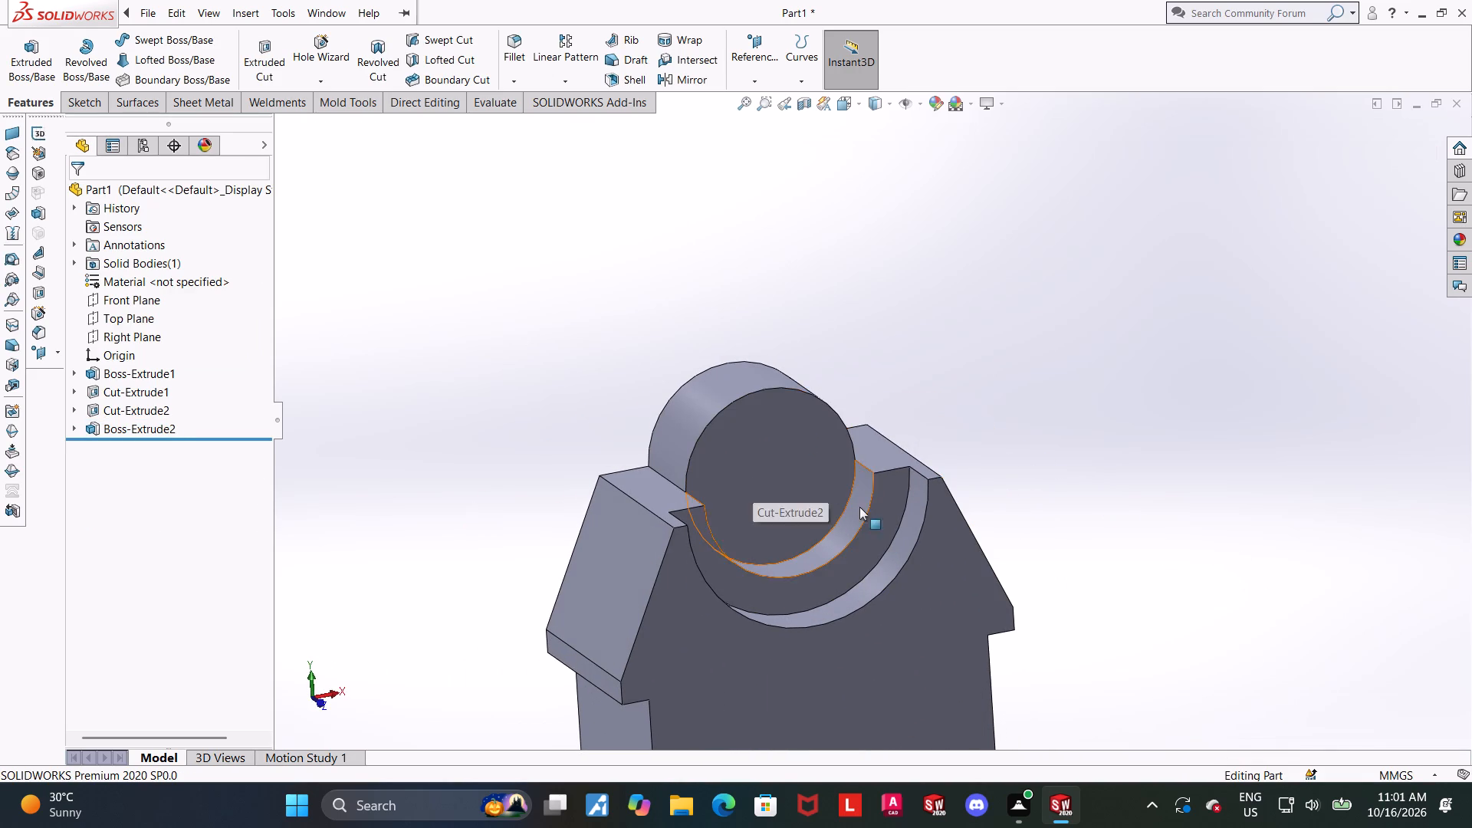
scroll(902, 538, down, 1)
click(774, 420)
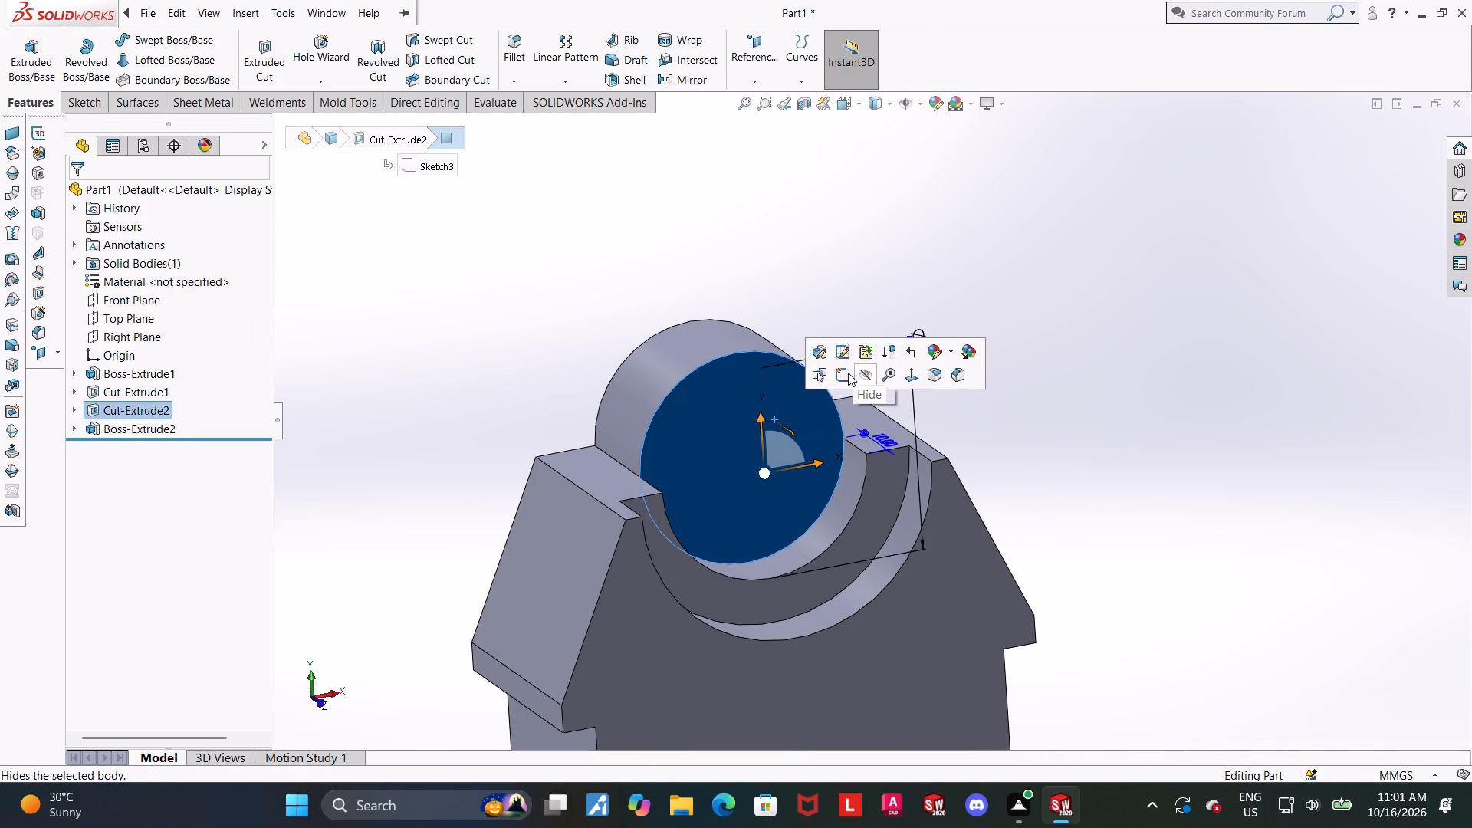
click(848, 373)
click(139, 452)
click(169, 427)
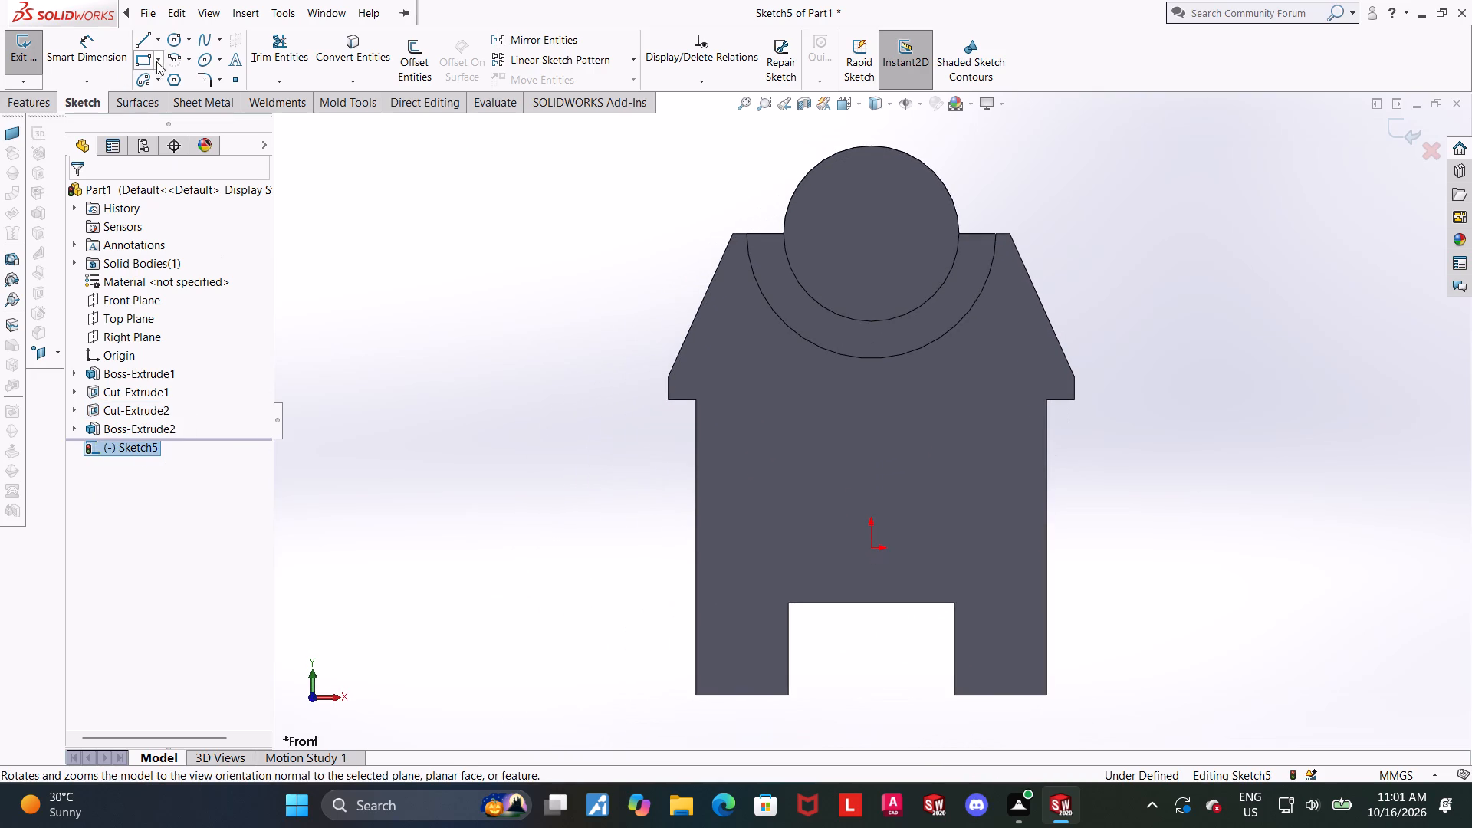
click(176, 43)
scroll(1002, 144, down, 3)
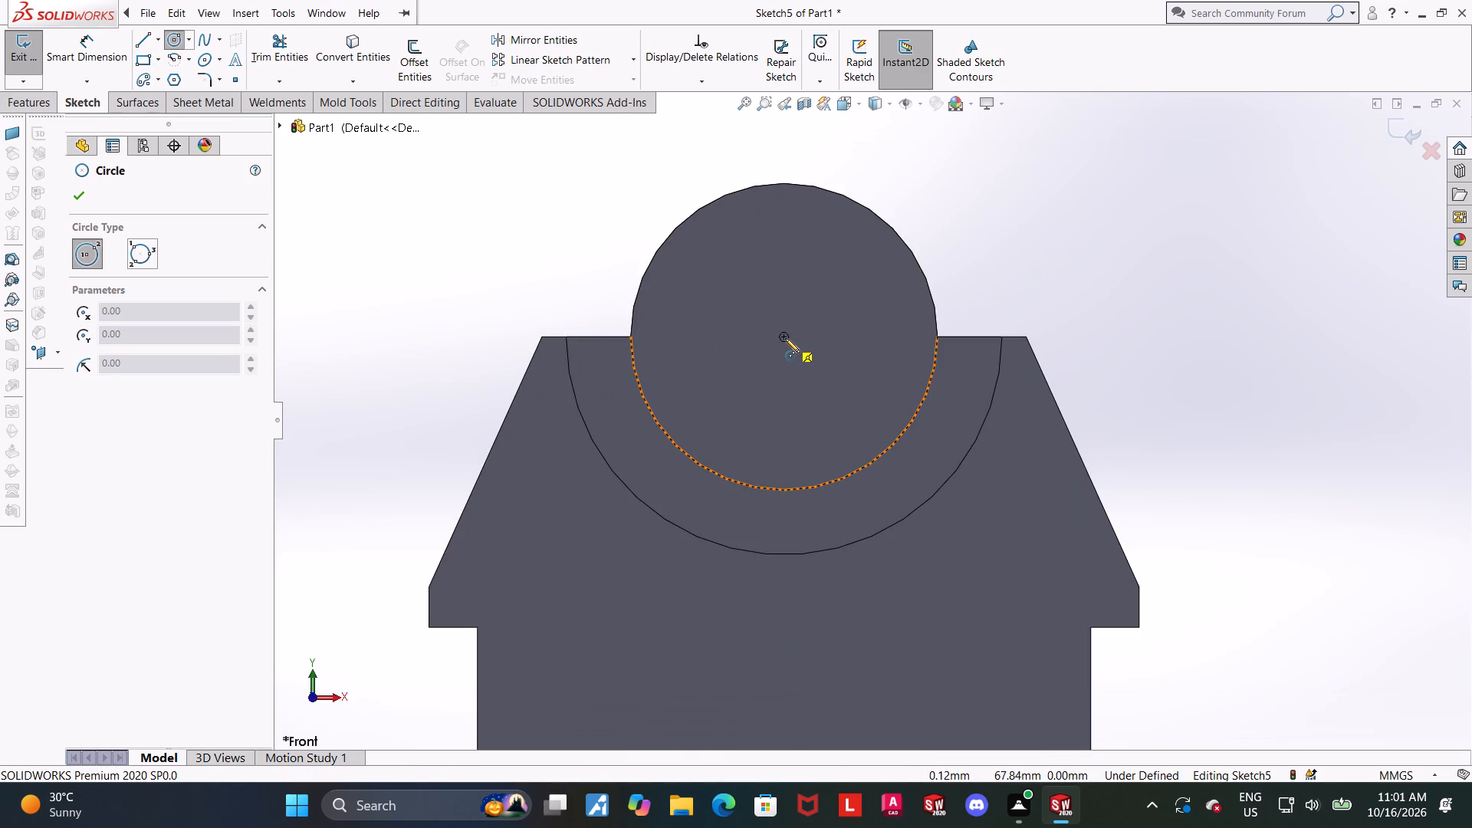
click(784, 338)
click(865, 256)
key(Escape)
Dimension the concentric circle's diameter as 20 mm and close the sketch.
click(100, 47)
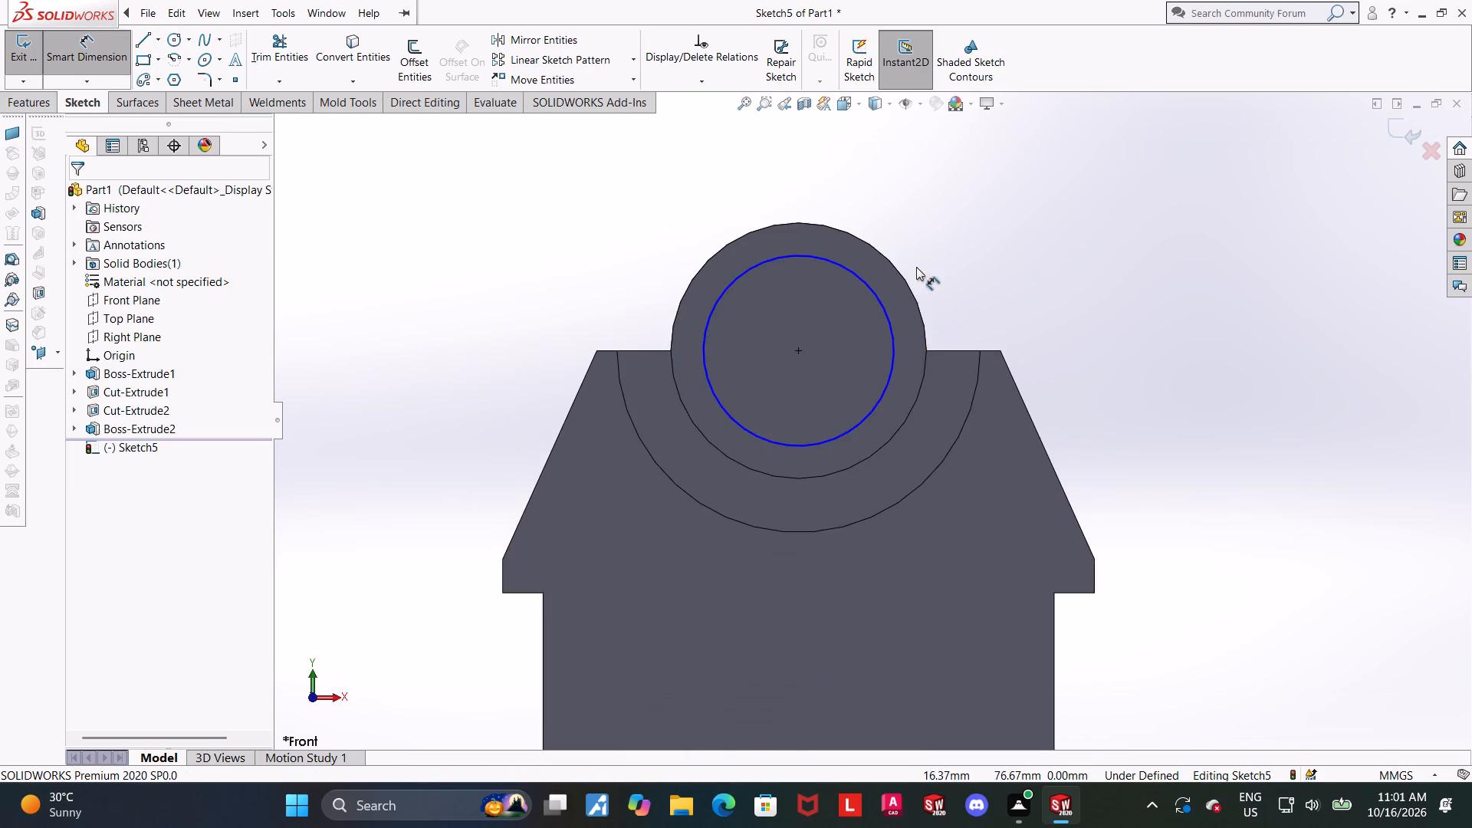
scroll(916, 267, up, 1)
scroll(915, 251, down, 2)
scroll(920, 332, up, 1)
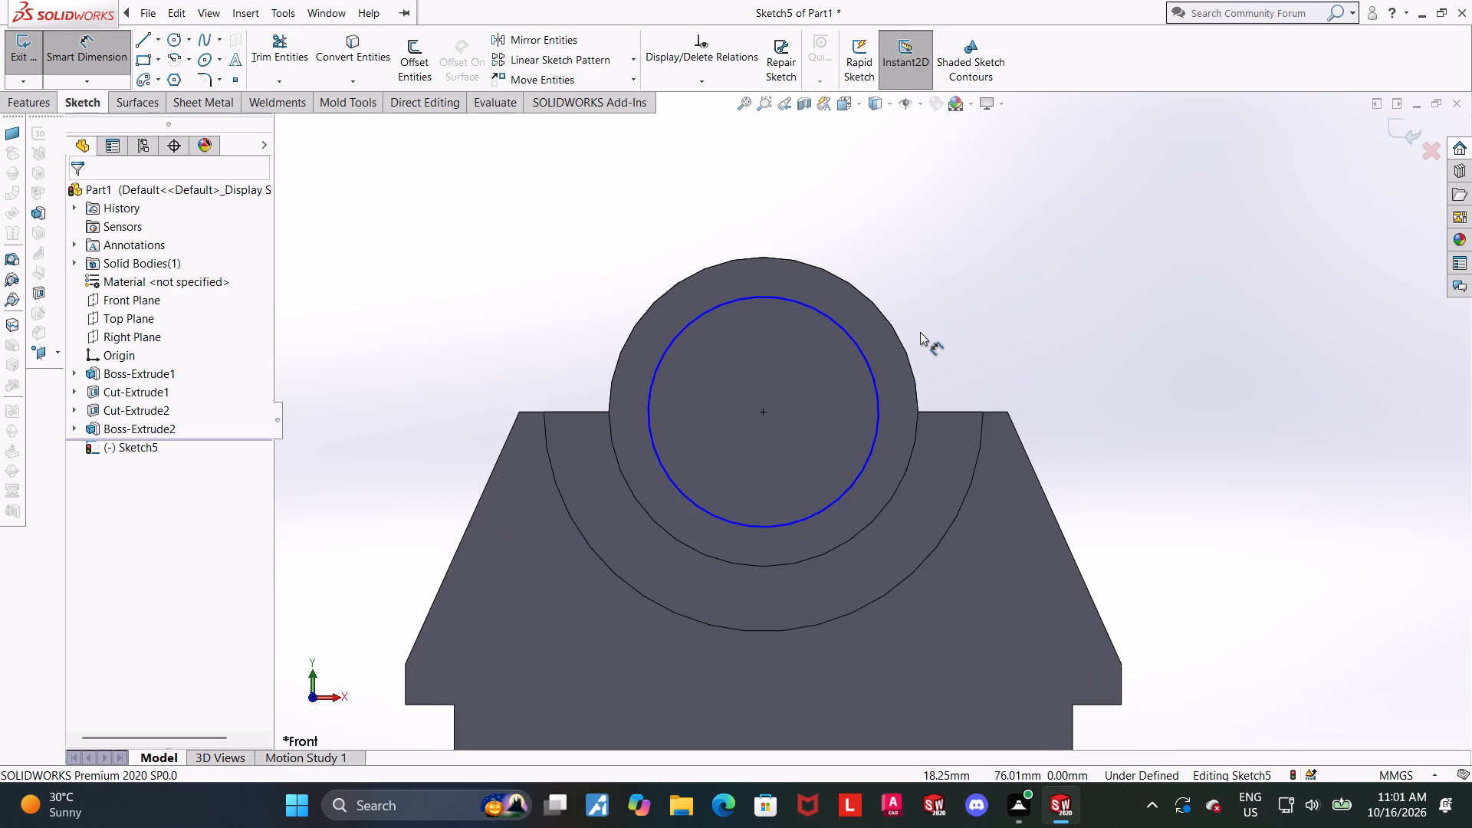
scroll(920, 332, down, 1)
click(820, 330)
click(913, 269)
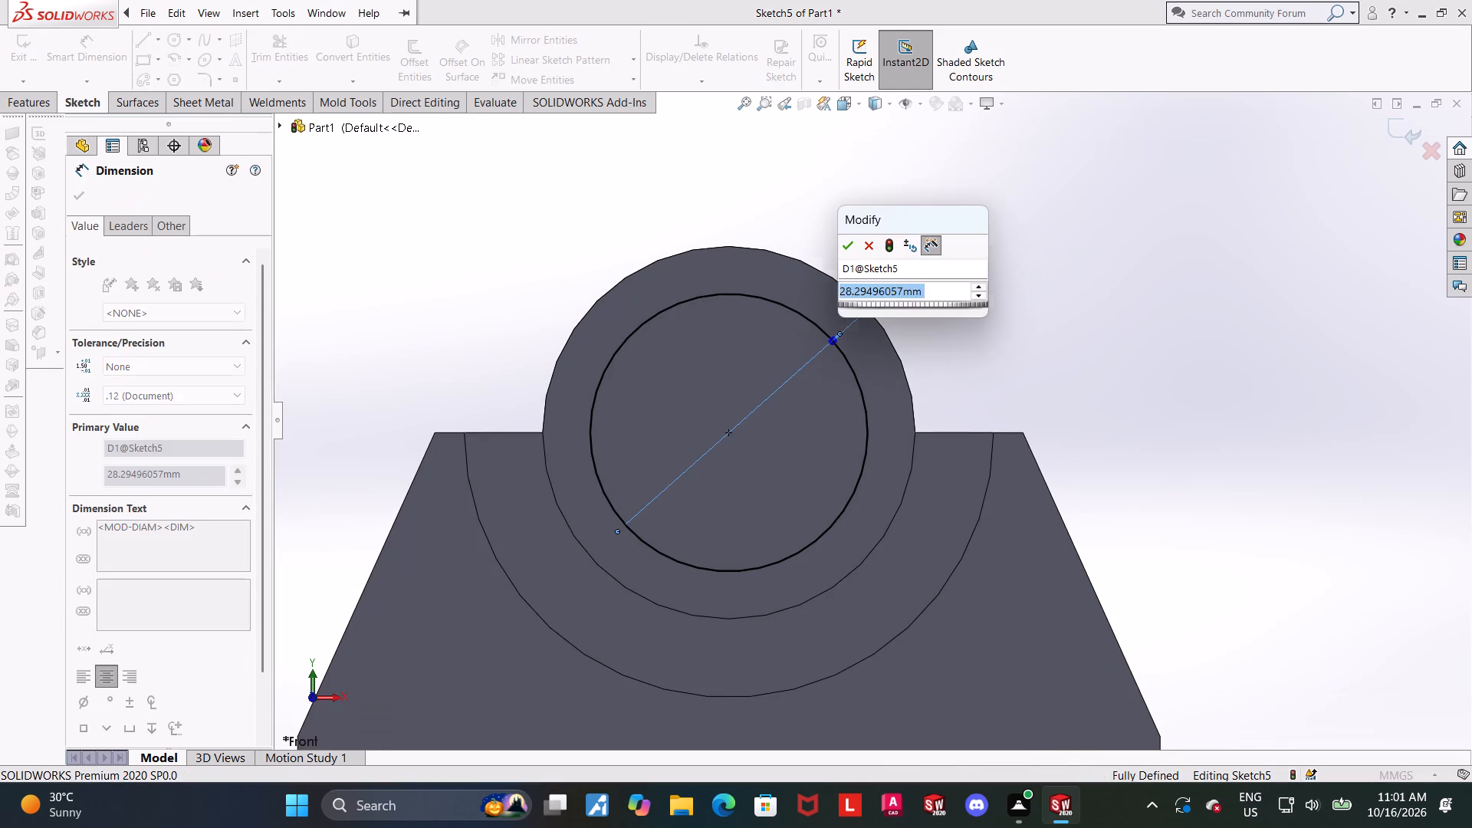
text(20)
key(Return)
key(Escape)
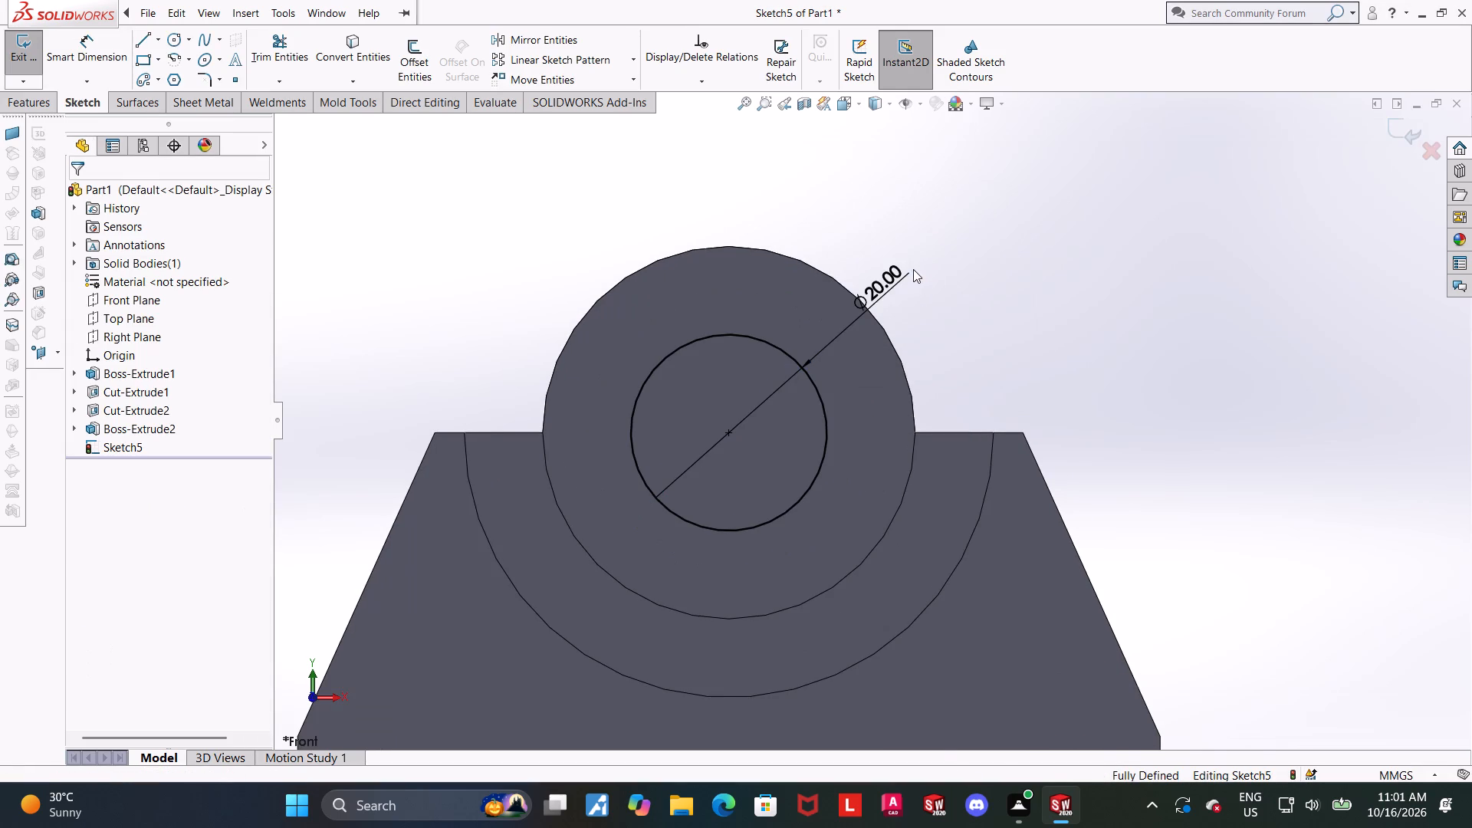
scroll(937, 251, down, 2)
middle_drag(937, 252, 958, 254)
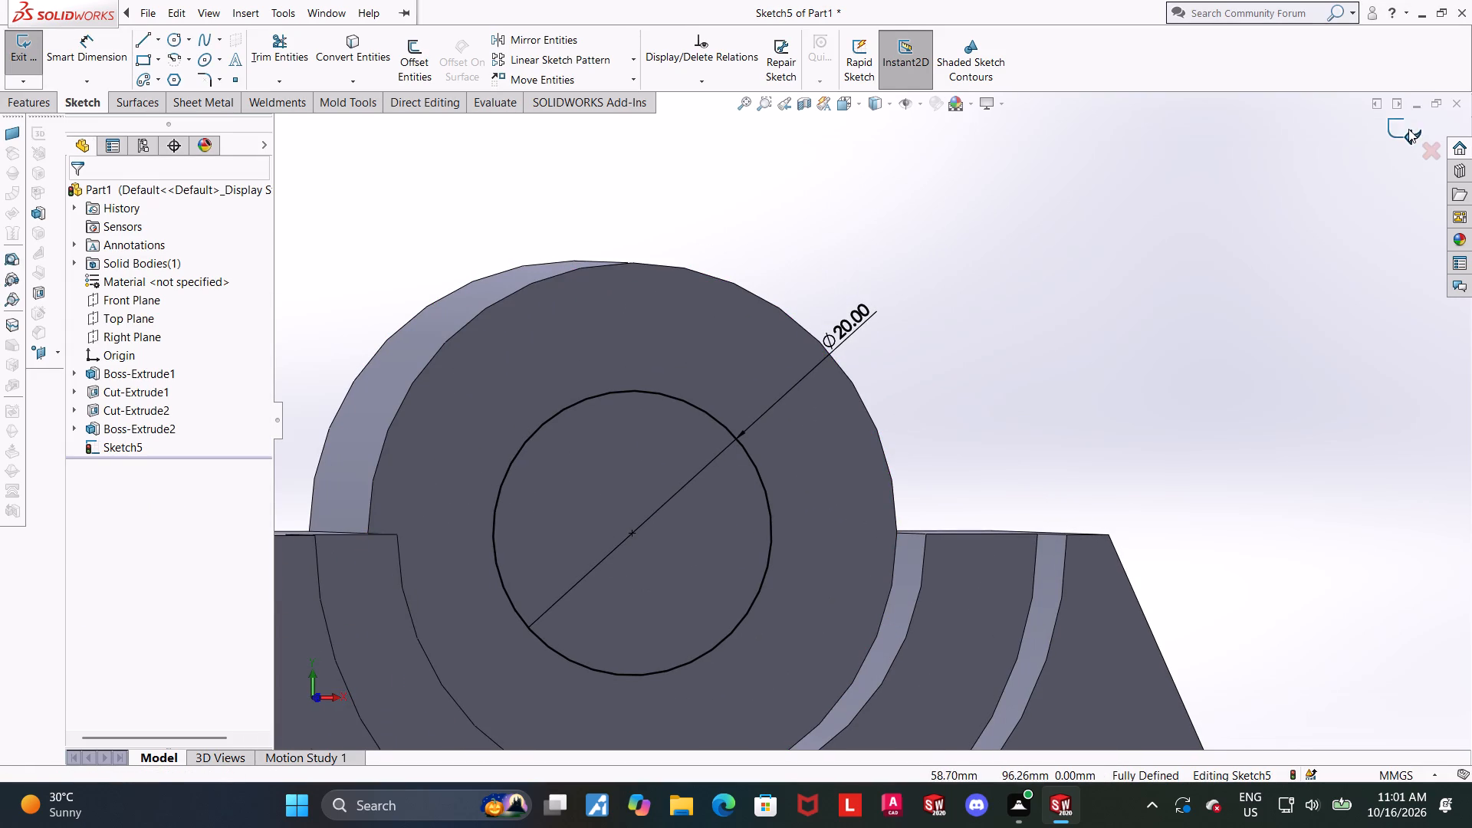
click(1408, 129)
Cut the 20 mm circle Through All the cylindrical boss as an Extruded Cut.
scroll(1161, 312, up, 3)
middle_drag(945, 345, 987, 394)
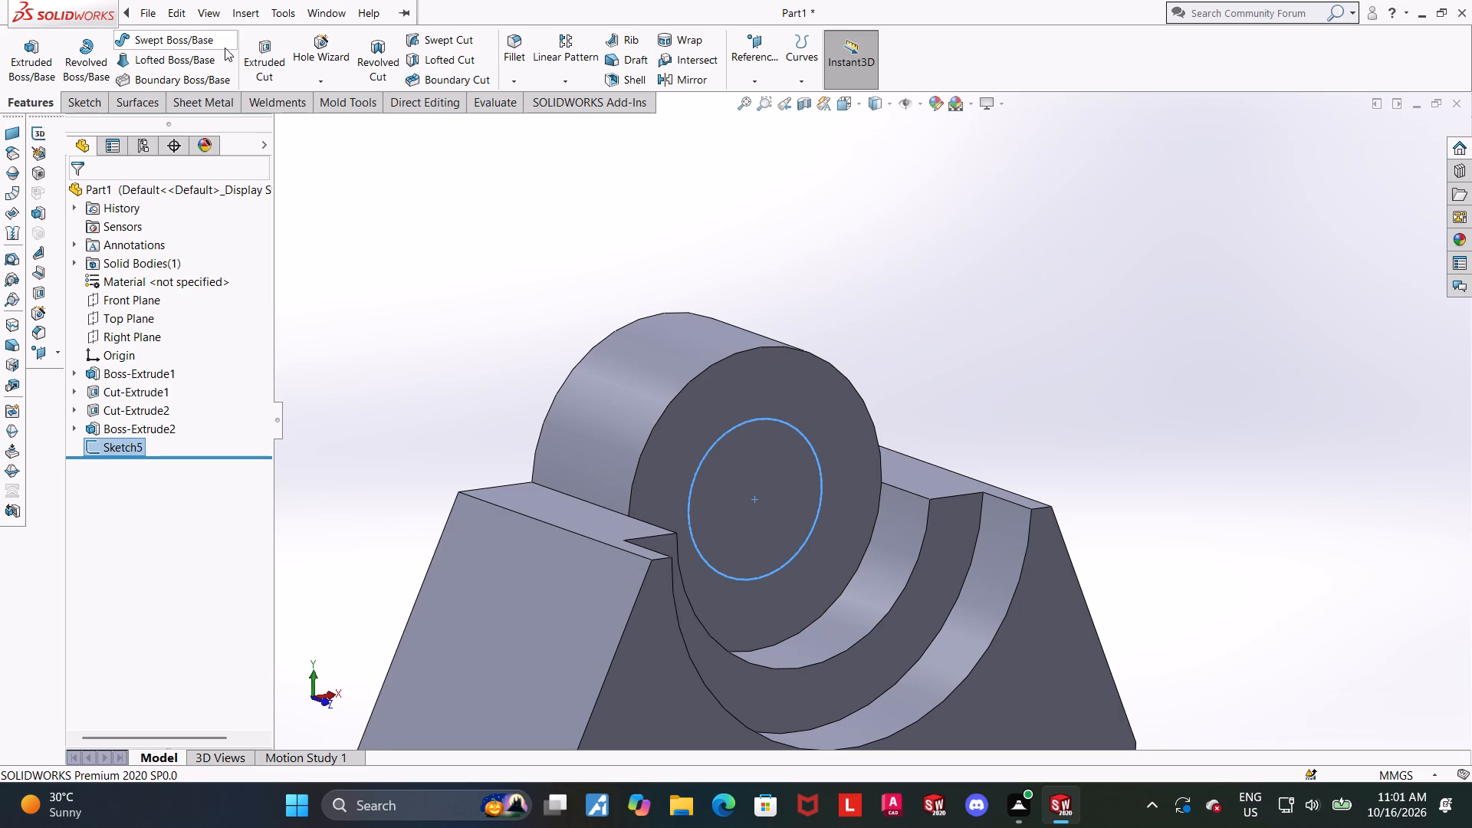
click(250, 49)
middle_drag(443, 271, 471, 312)
click(122, 294)
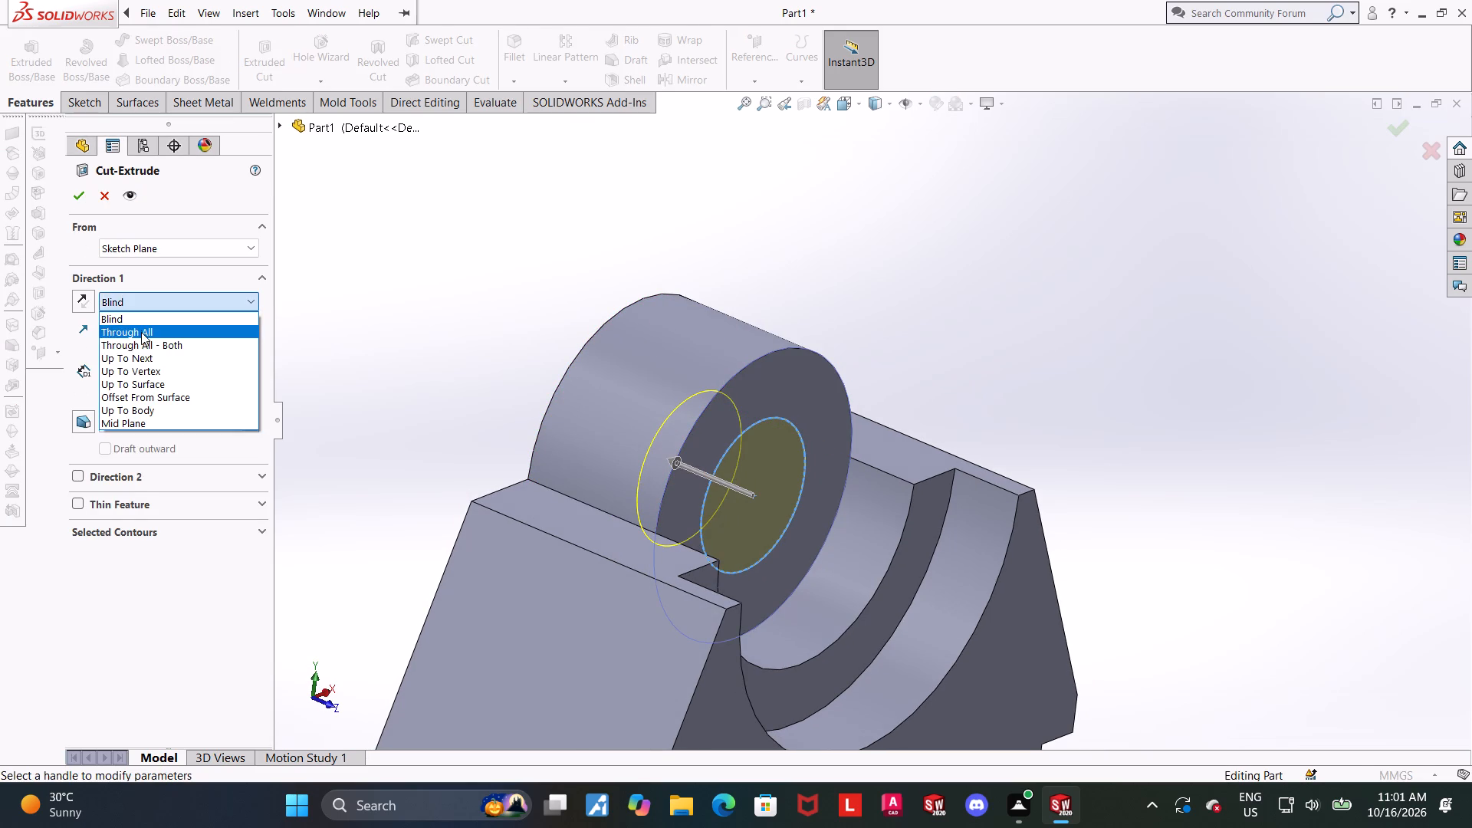
click(141, 332)
click(78, 185)
scroll(1055, 381, up, 3)
click(1050, 373)
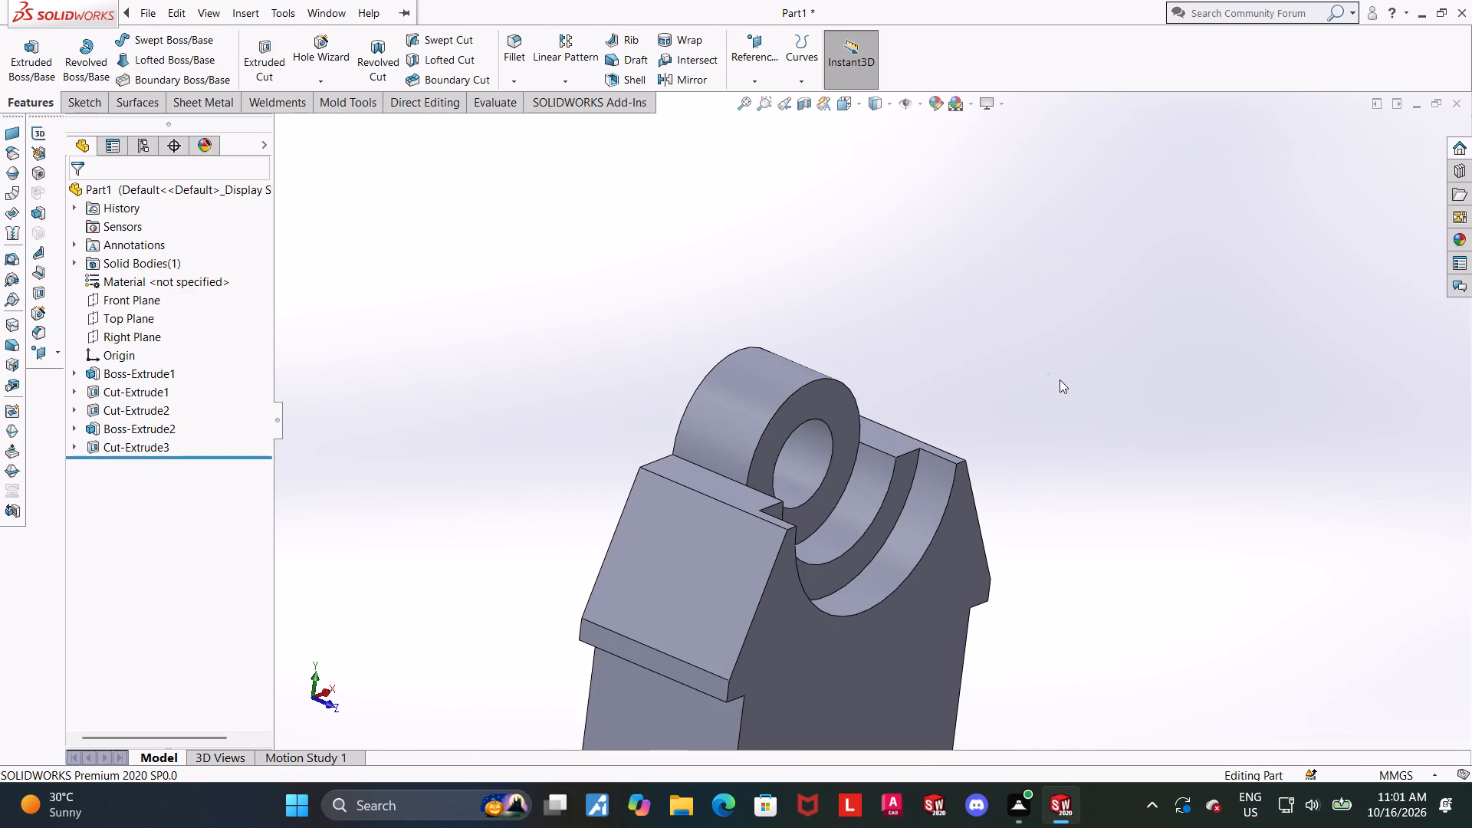
Start a sketch on the narrow underside face of the shoulder overhang on the −X side and view it face-on.
scroll(1060, 379, up, 2)
middle_drag(1030, 442, 1004, 443)
scroll(1004, 444, up, 4)
scroll(1015, 522, down, 2)
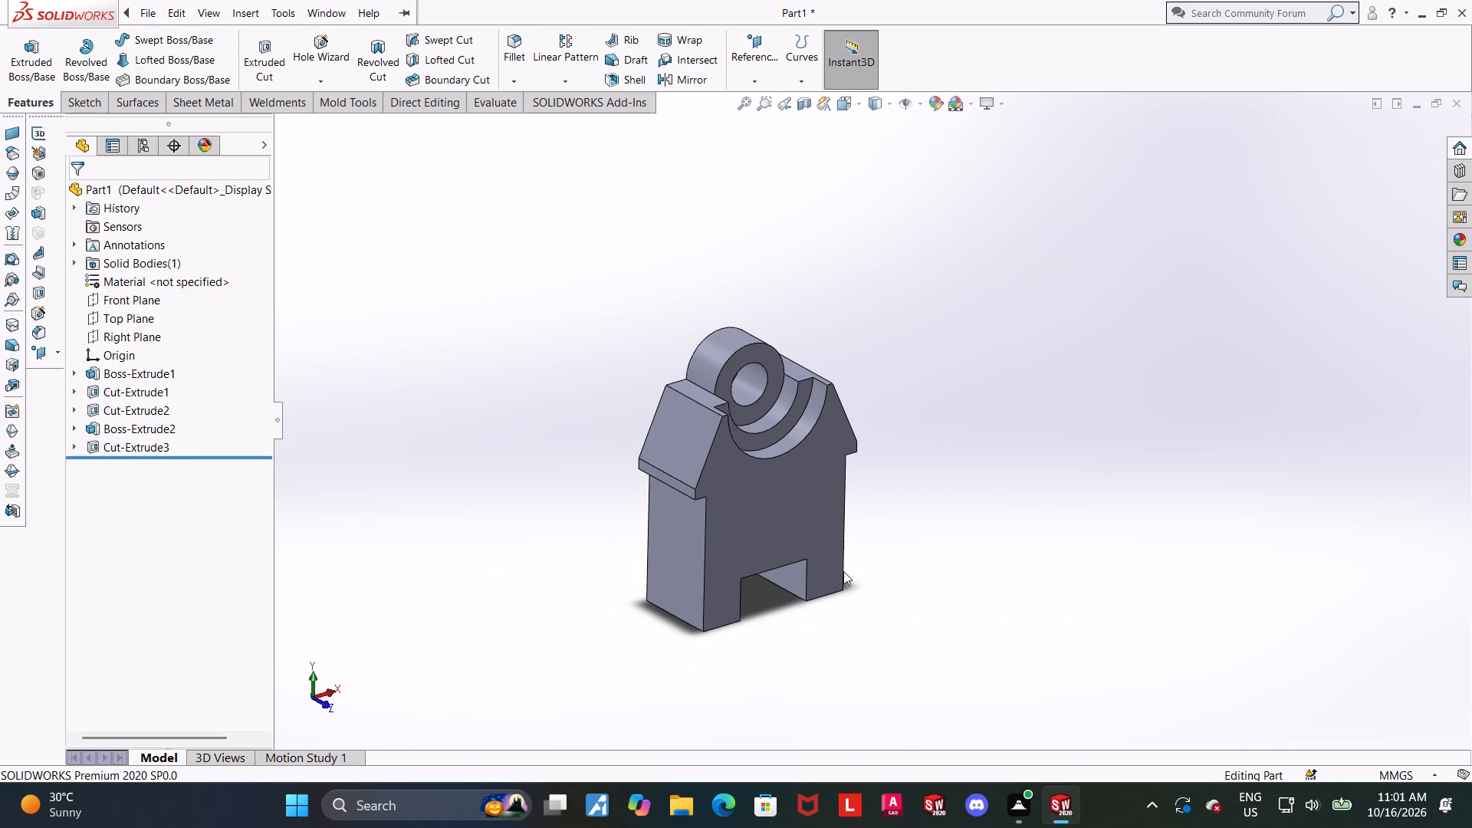
middle_drag(762, 540, 744, 532)
scroll(751, 278, down, 3)
middle_drag(731, 333, 732, 333)
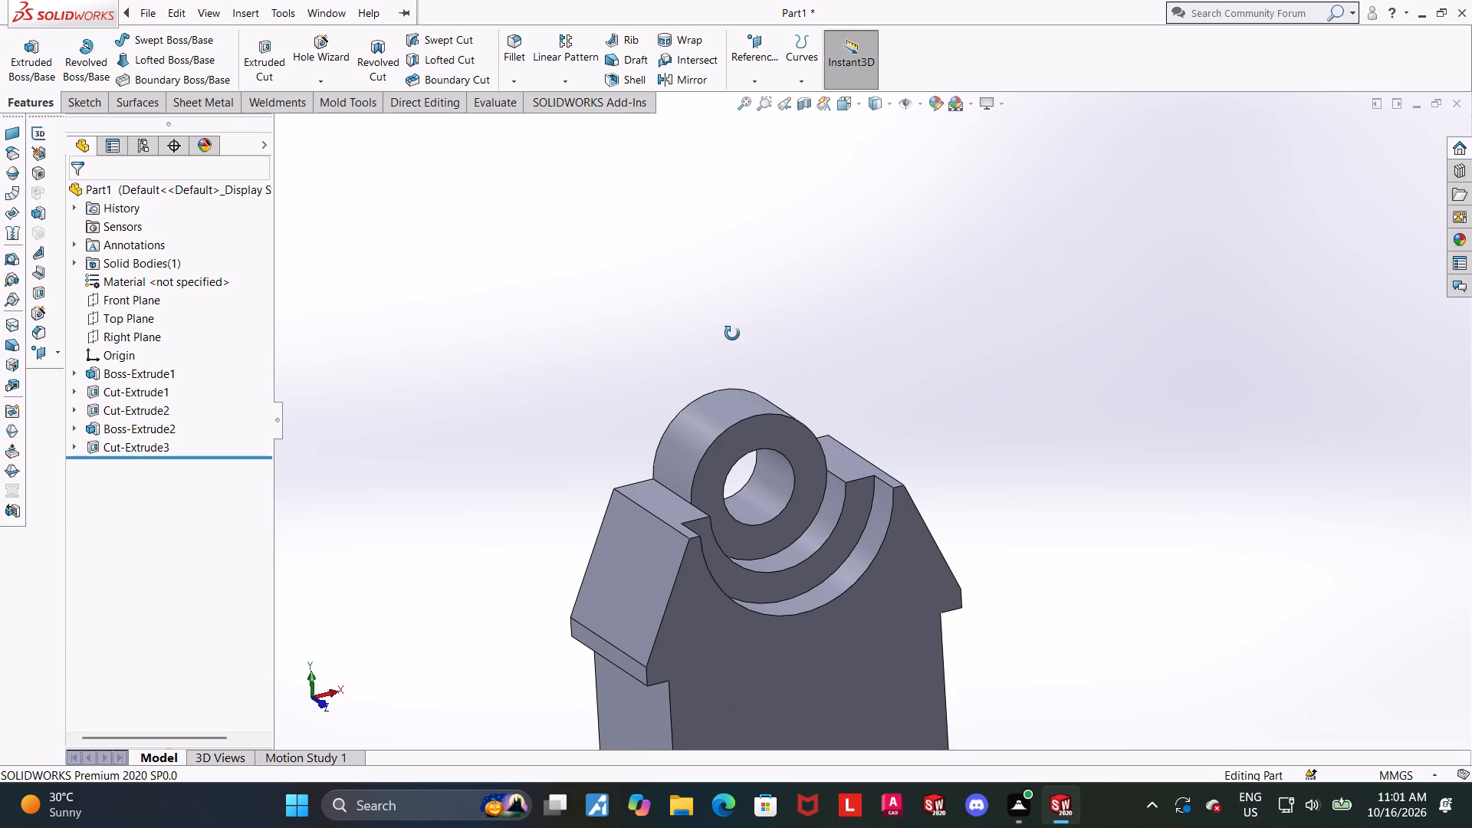
middle_drag(732, 333, 794, 168)
middle_drag(855, 540, 894, 379)
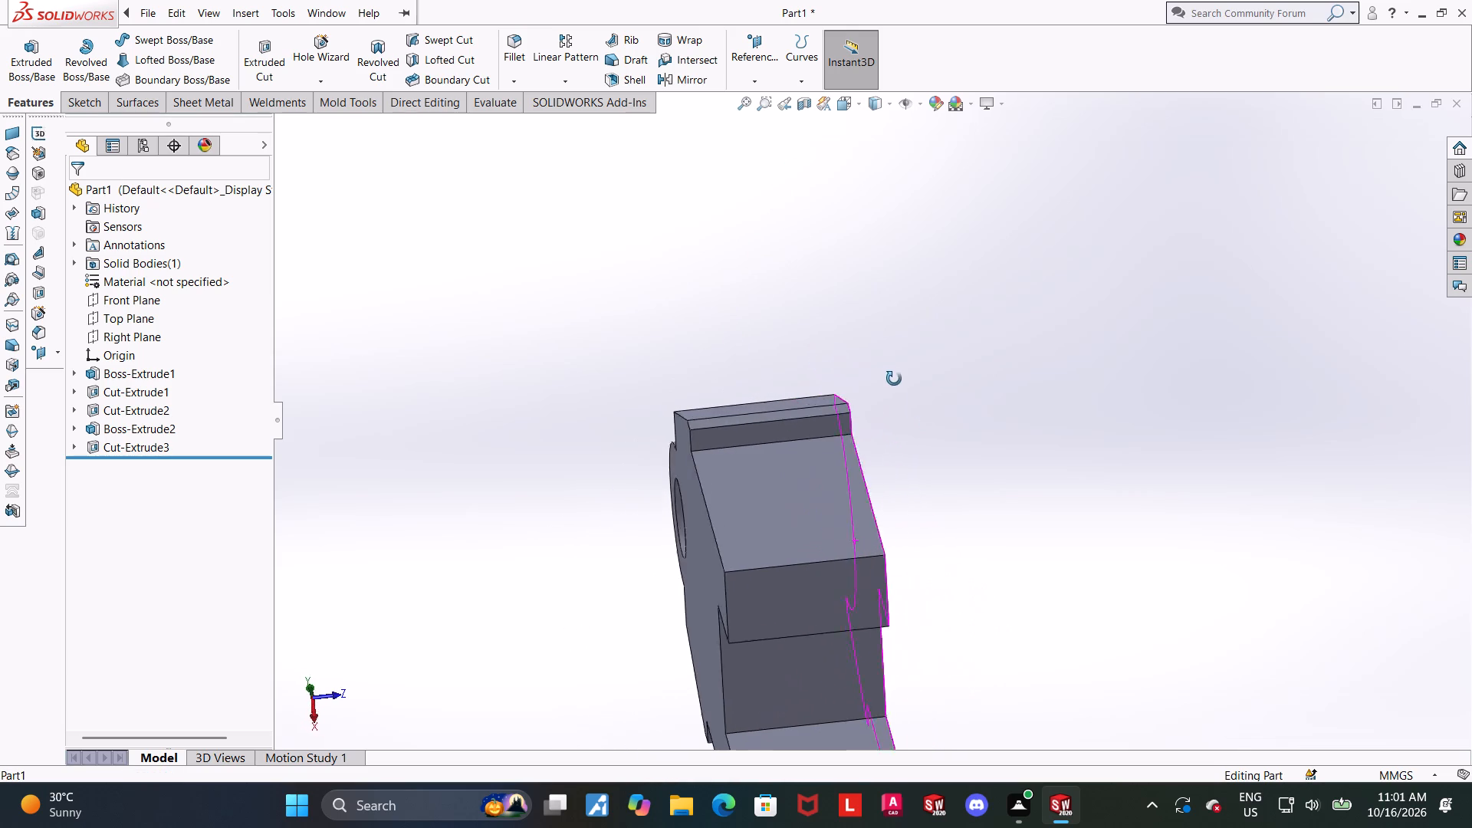
middle_drag(894, 379, 884, 357)
click(777, 422)
click(846, 379)
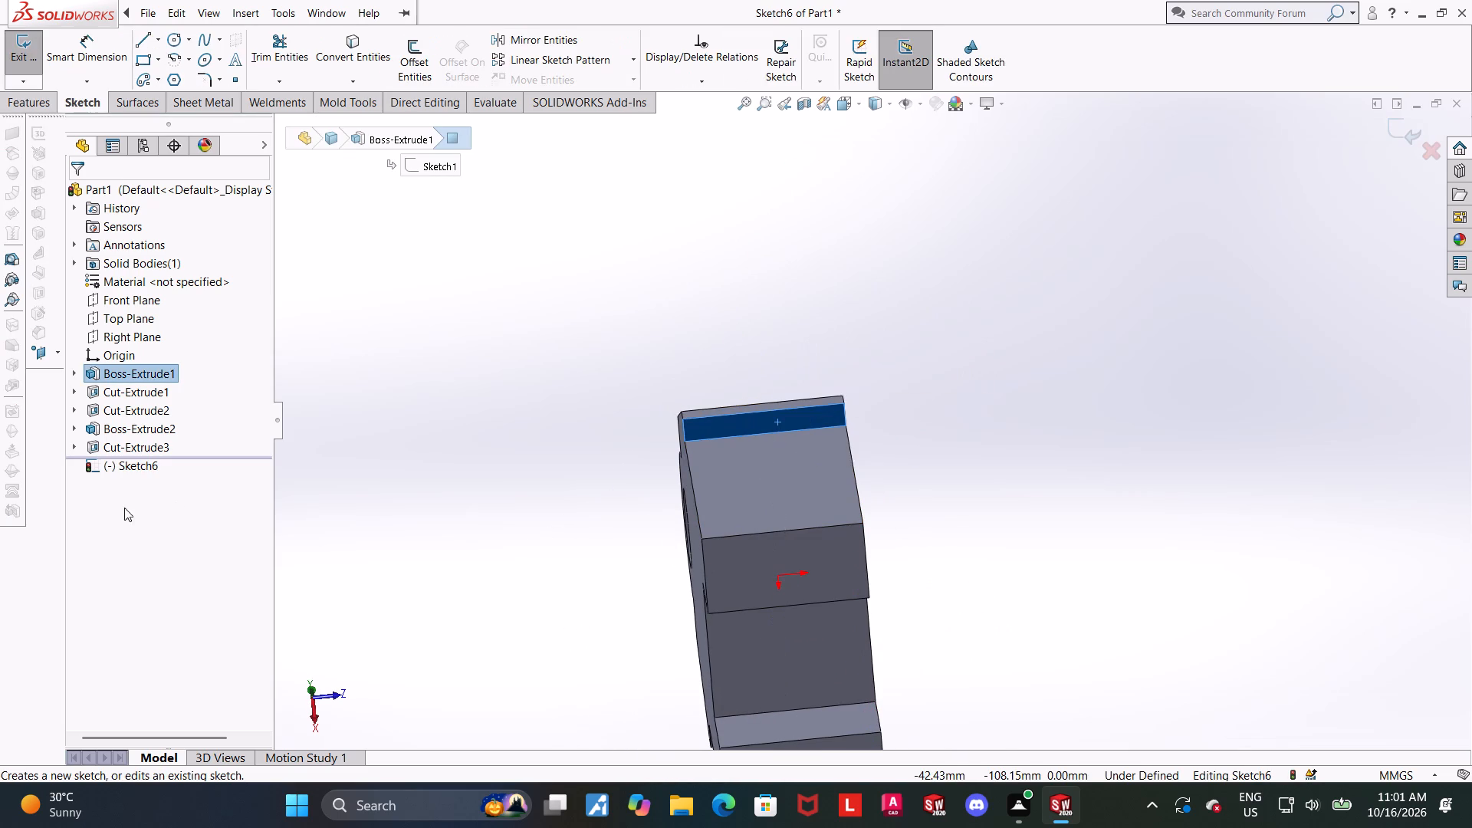
click(133, 464)
click(166, 441)
scroll(981, 469, up, 1)
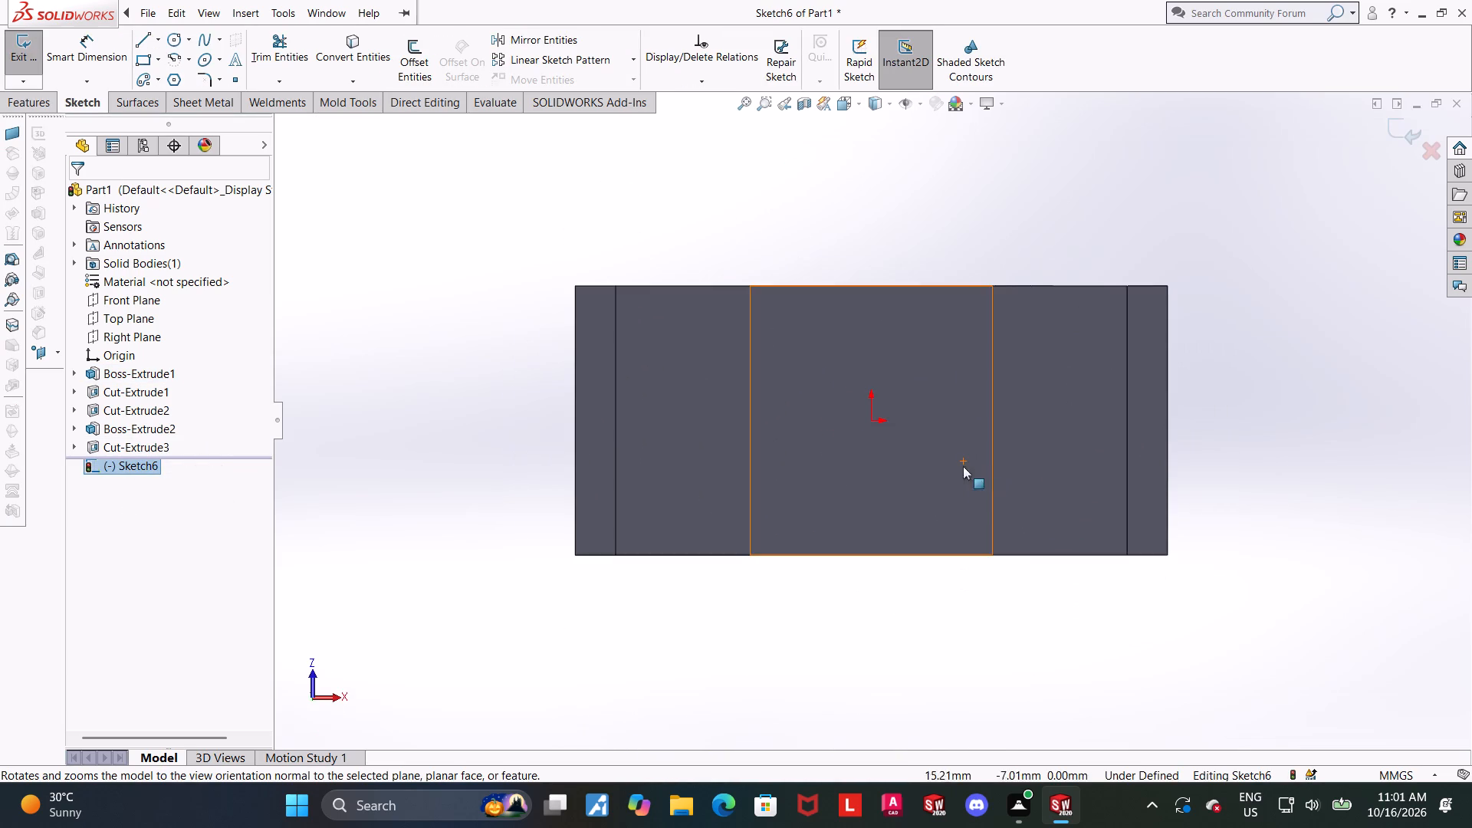
scroll(552, 360, down, 2)
Sketch a horizontal line about 14 mm long, extending outward from the midpoint of the overhang's outer −X edge.
click(143, 37)
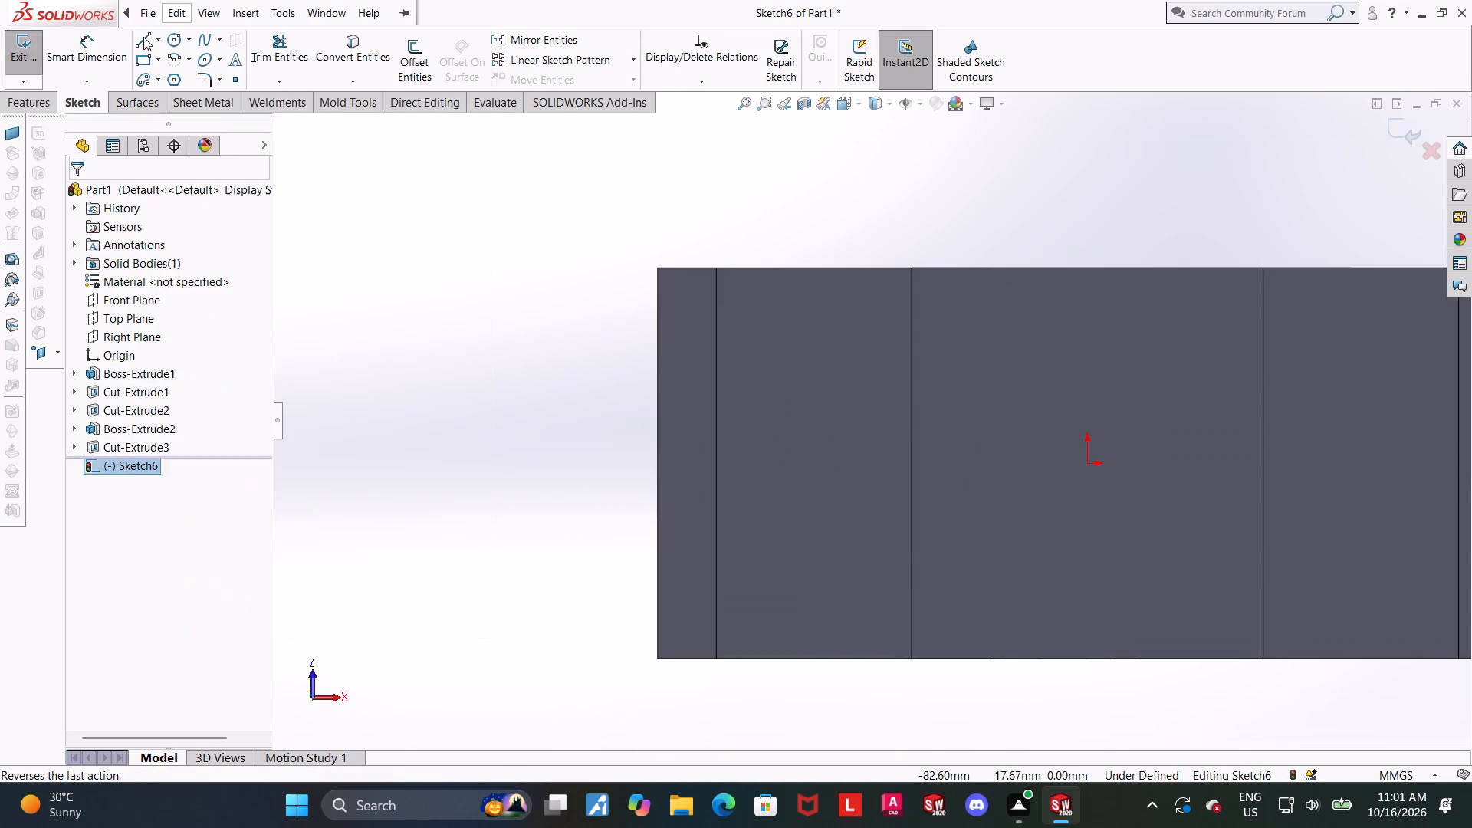
click(656, 464)
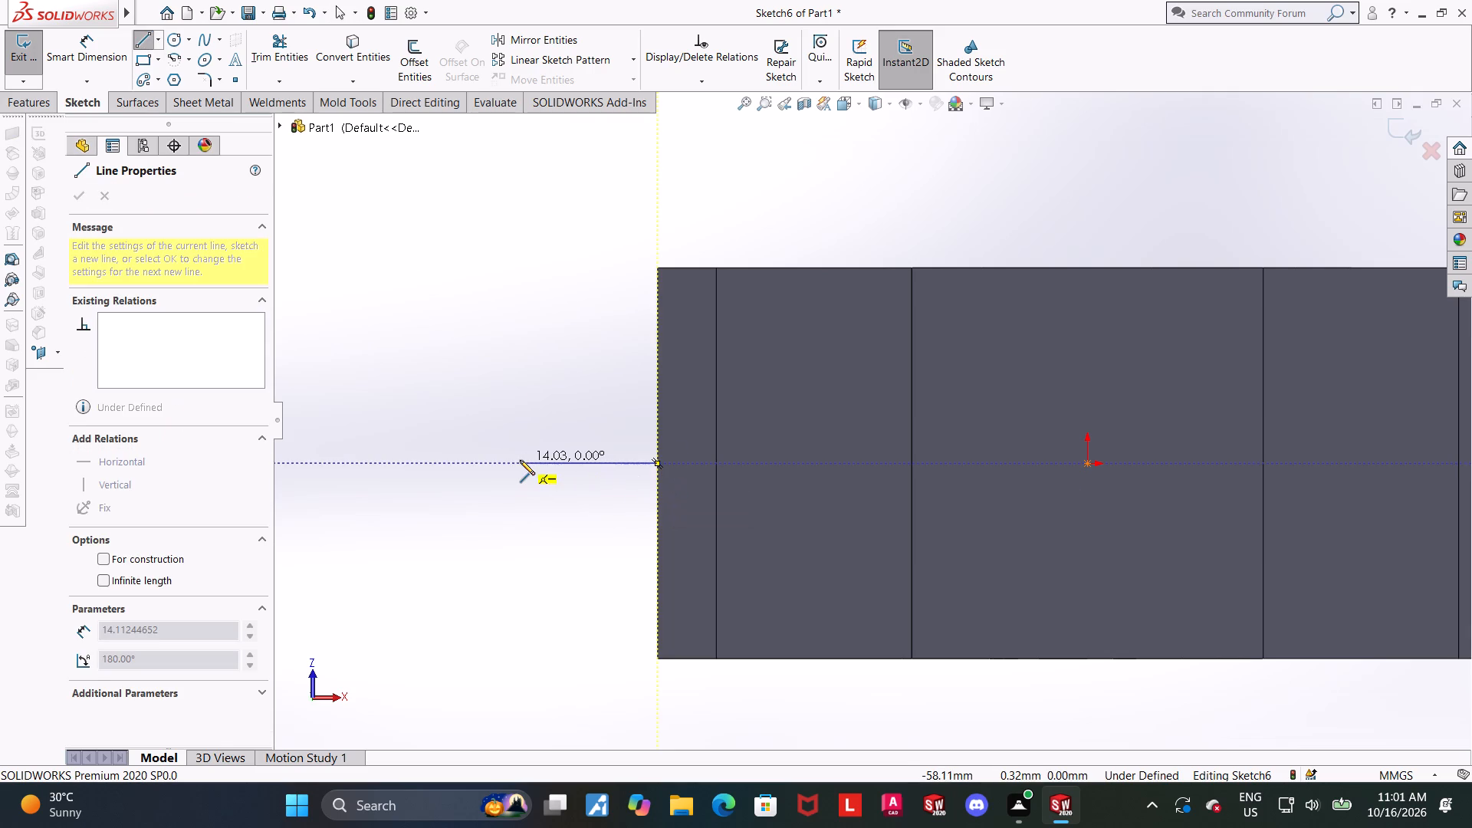
click(520, 460)
key(Escape)
key(Escape)
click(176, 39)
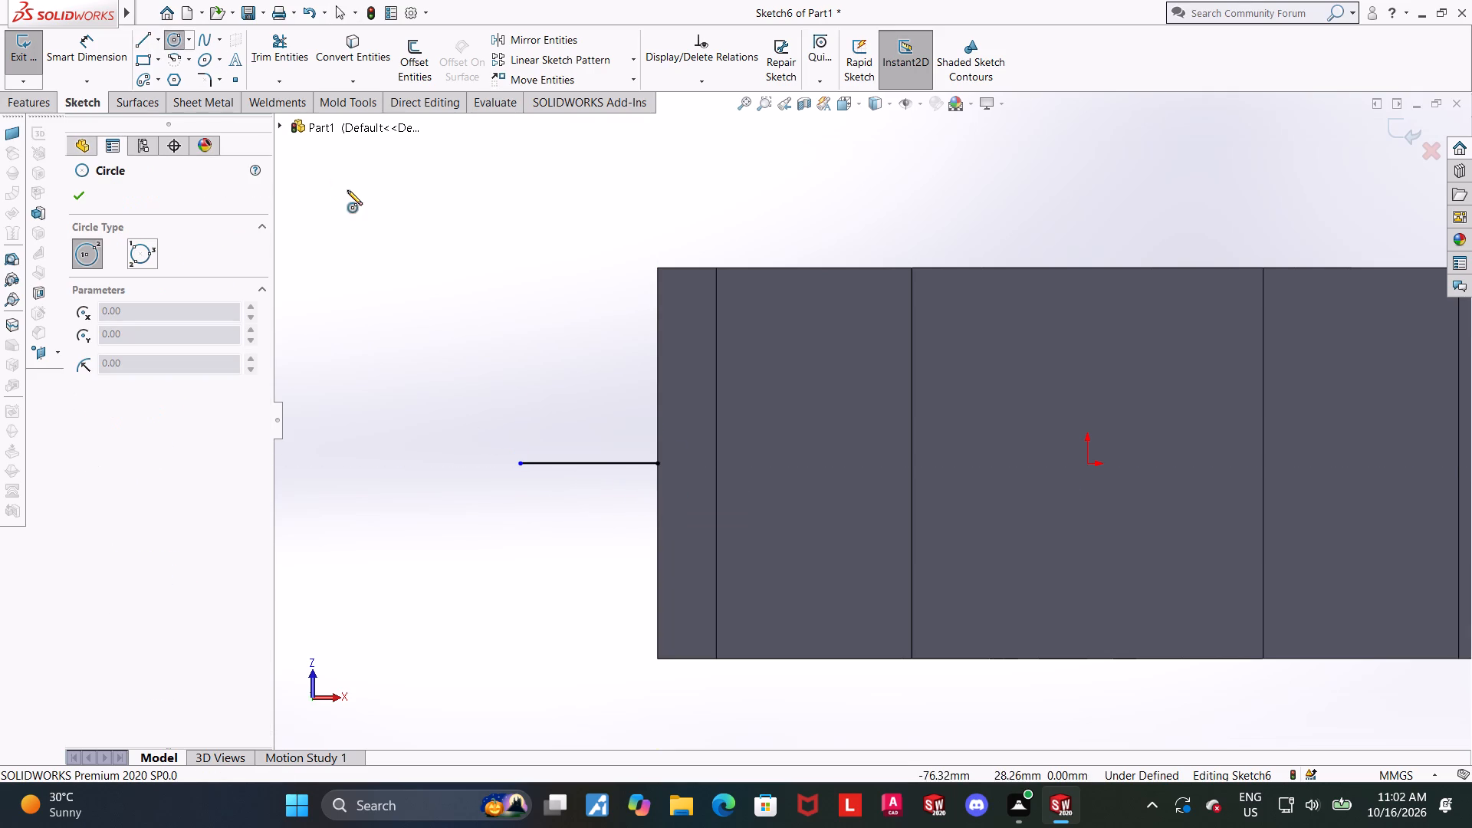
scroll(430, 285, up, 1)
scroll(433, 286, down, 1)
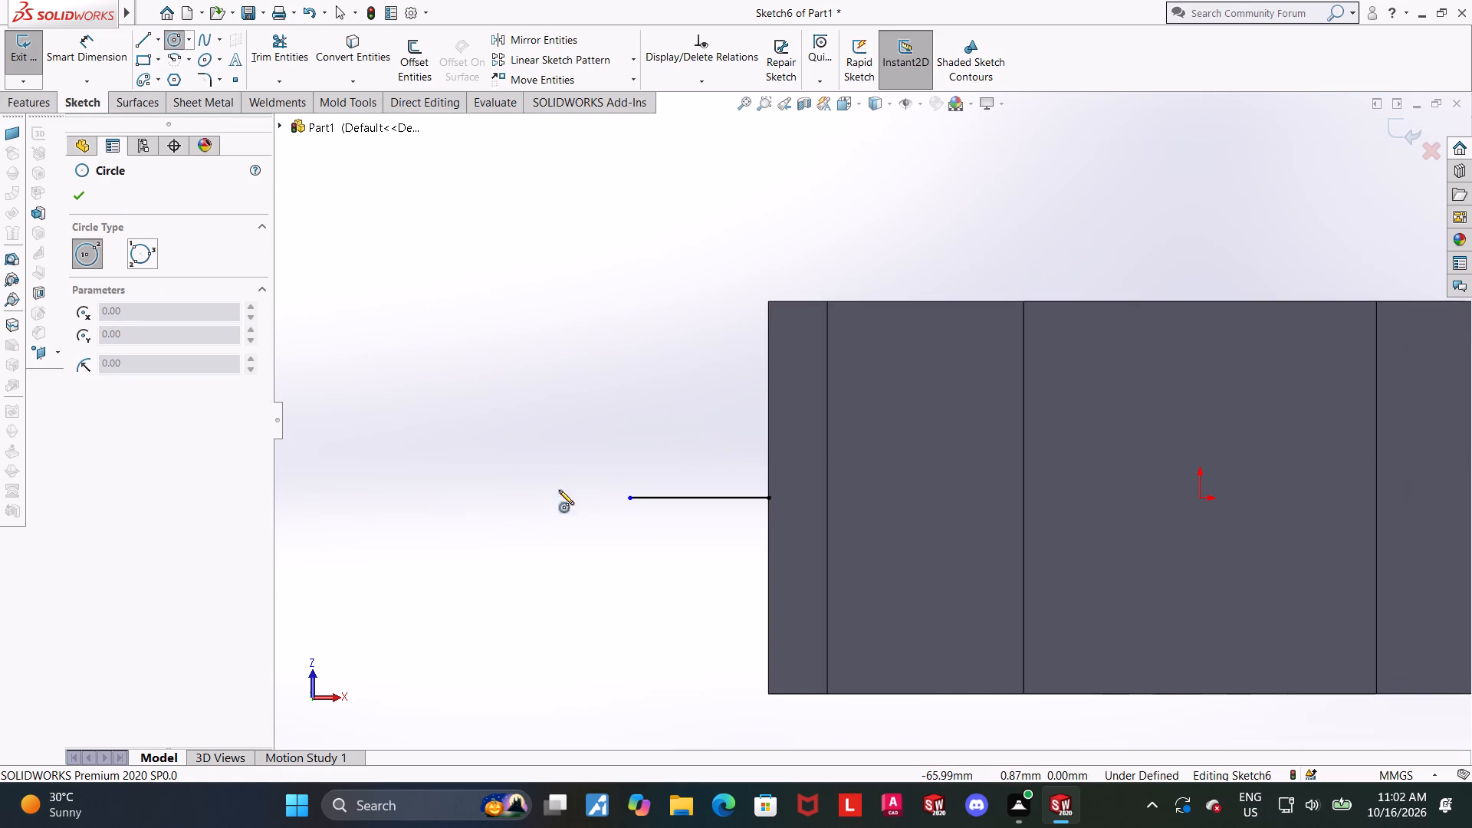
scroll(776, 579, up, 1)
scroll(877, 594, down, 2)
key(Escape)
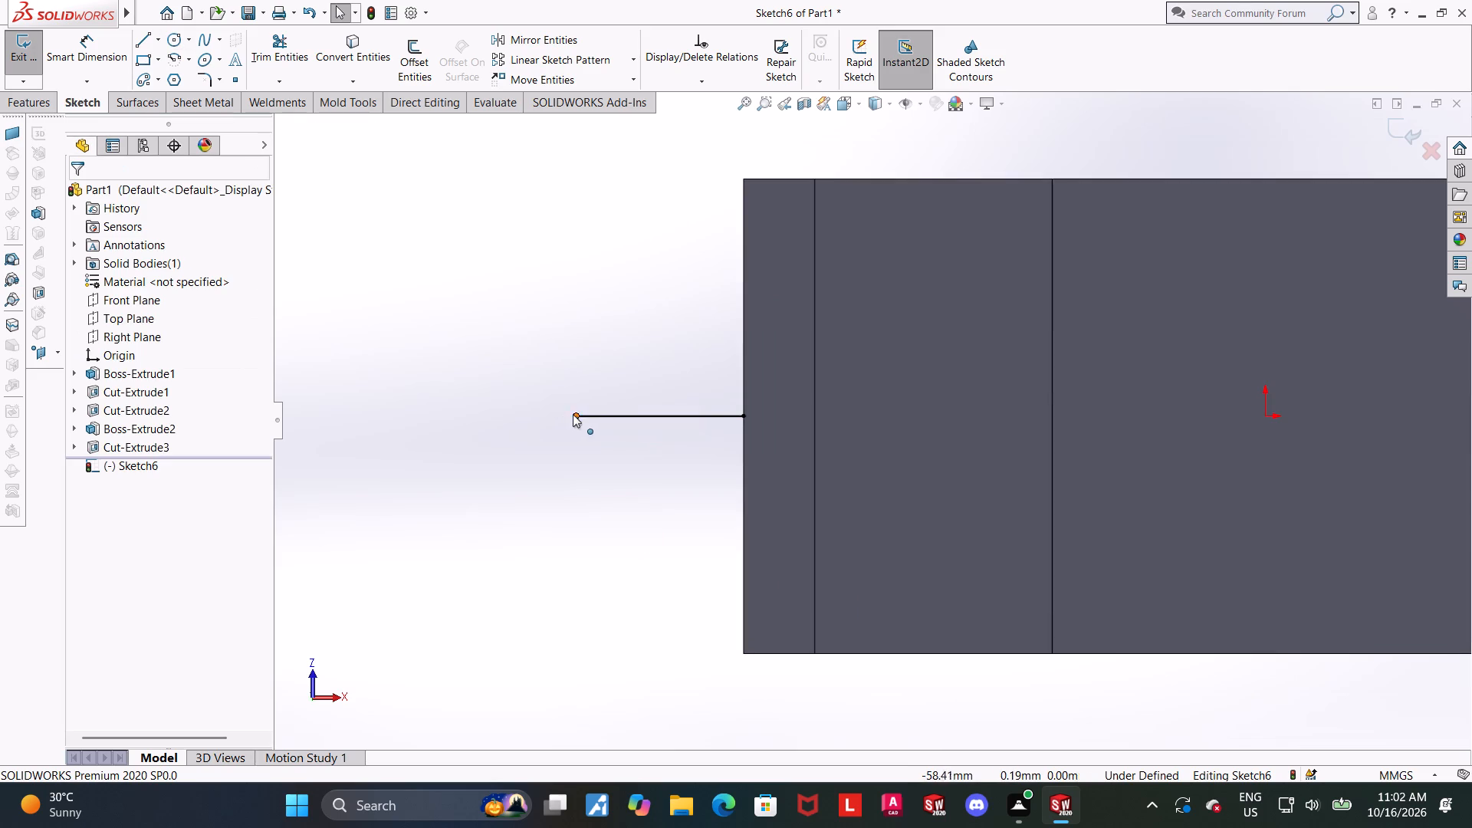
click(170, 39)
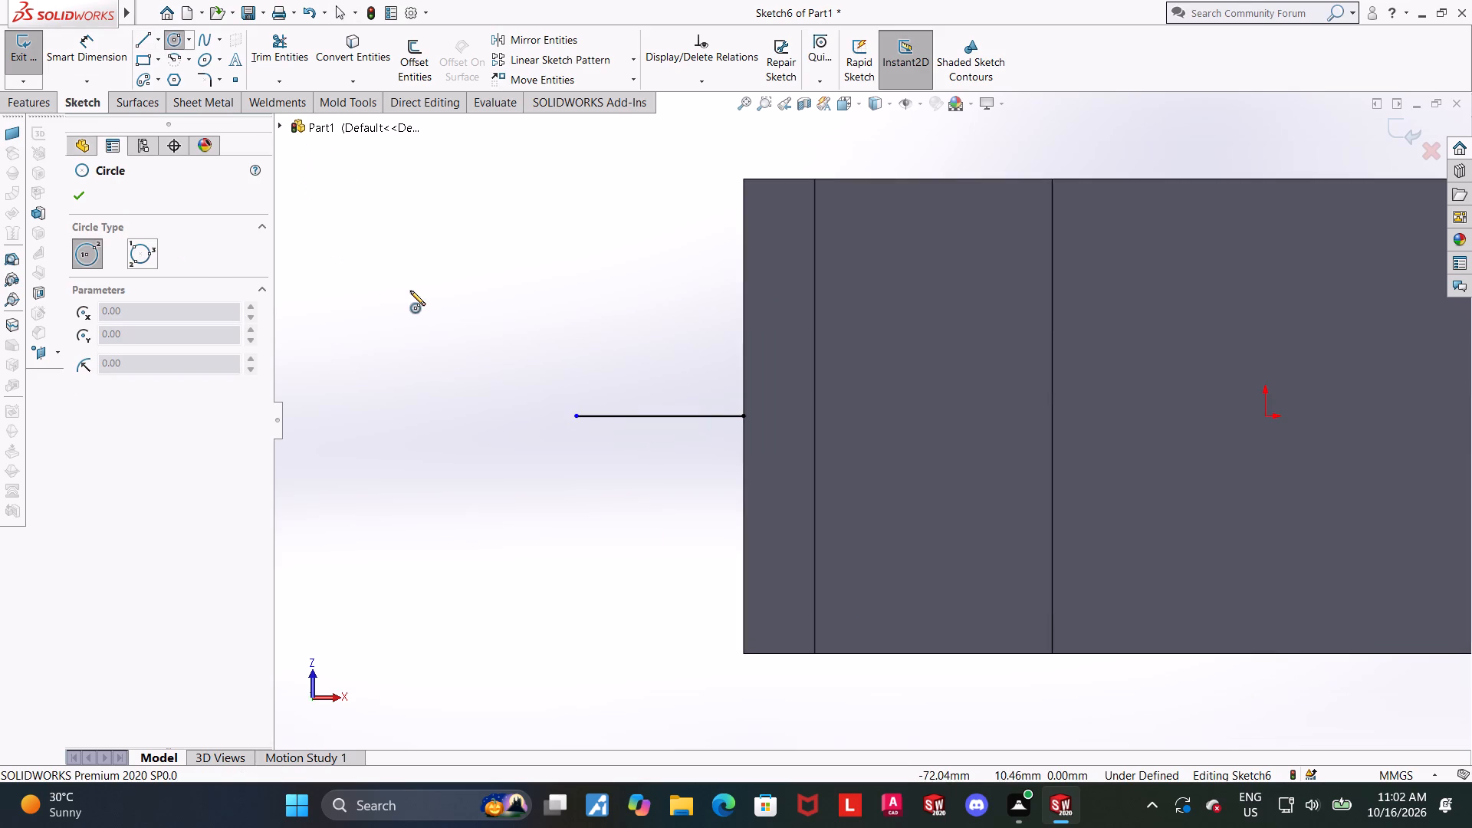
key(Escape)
Convert the horizontal line to construction geometry.
click(701, 421)
click(698, 414)
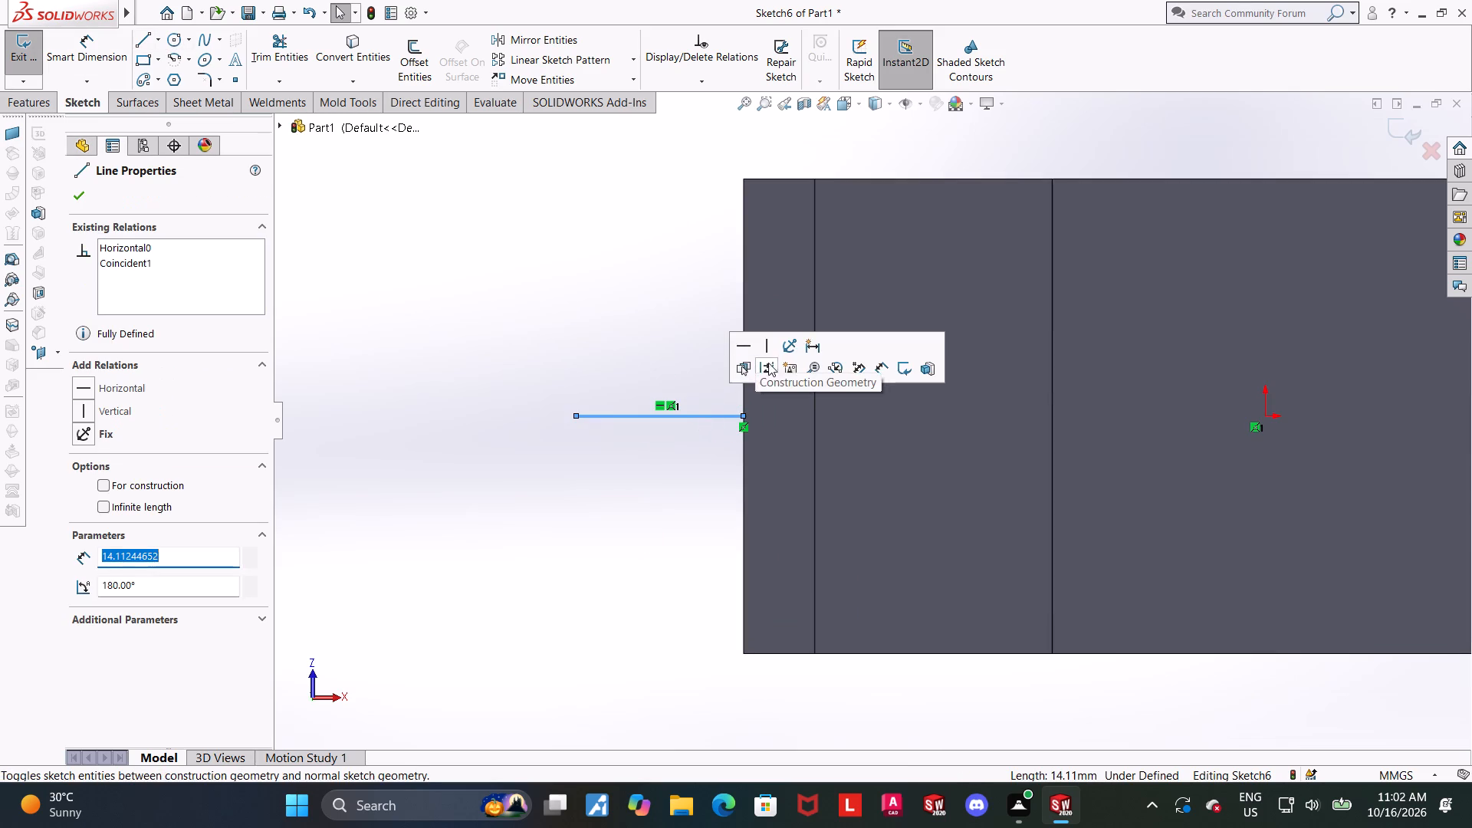
click(770, 368)
key(Escape)
Sketch a circle centred on the outer end of the construction line and dimension its diameter as 20 mm.
click(172, 43)
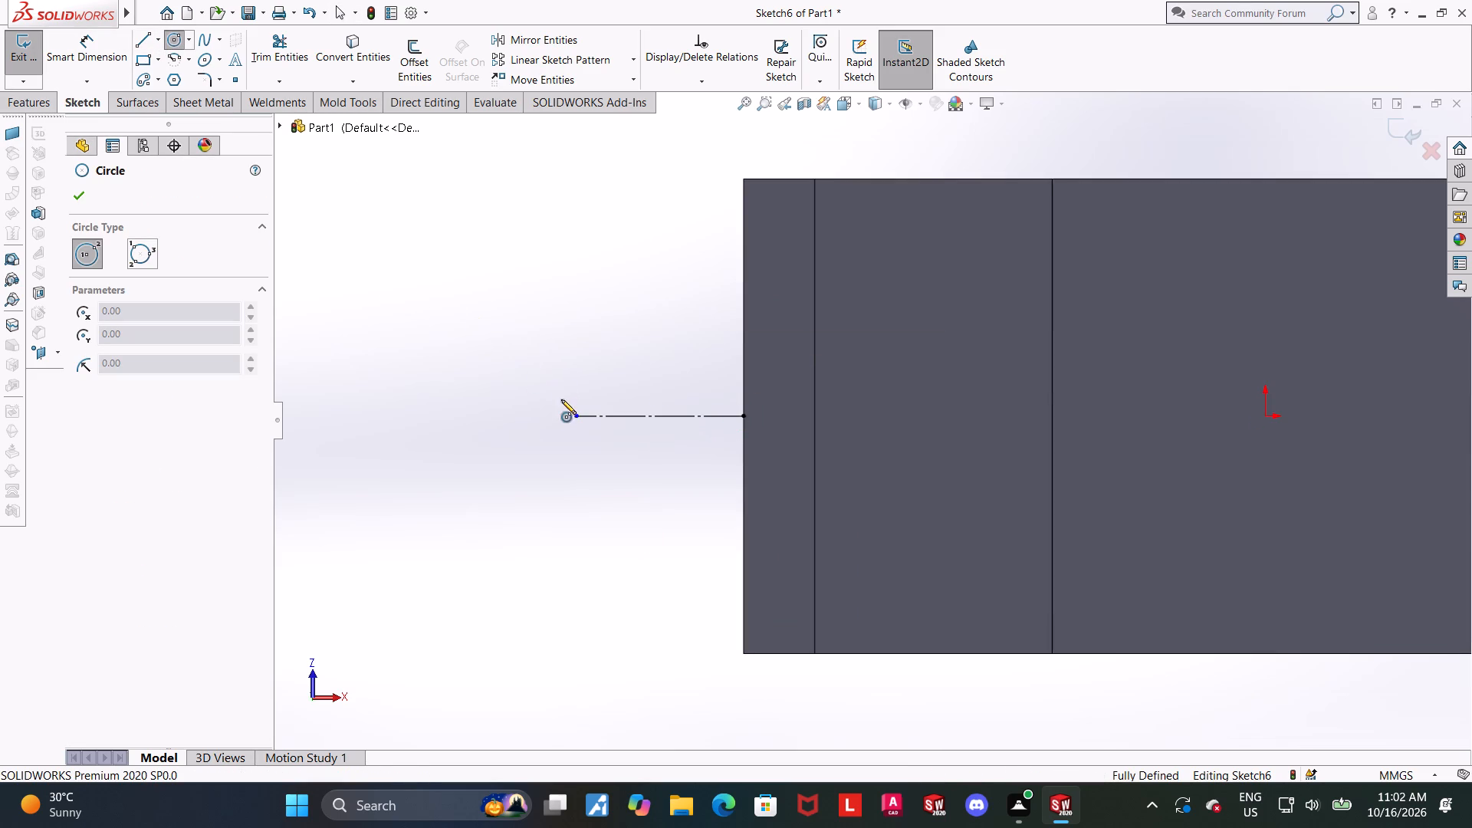
click(573, 416)
click(601, 376)
key(Escape)
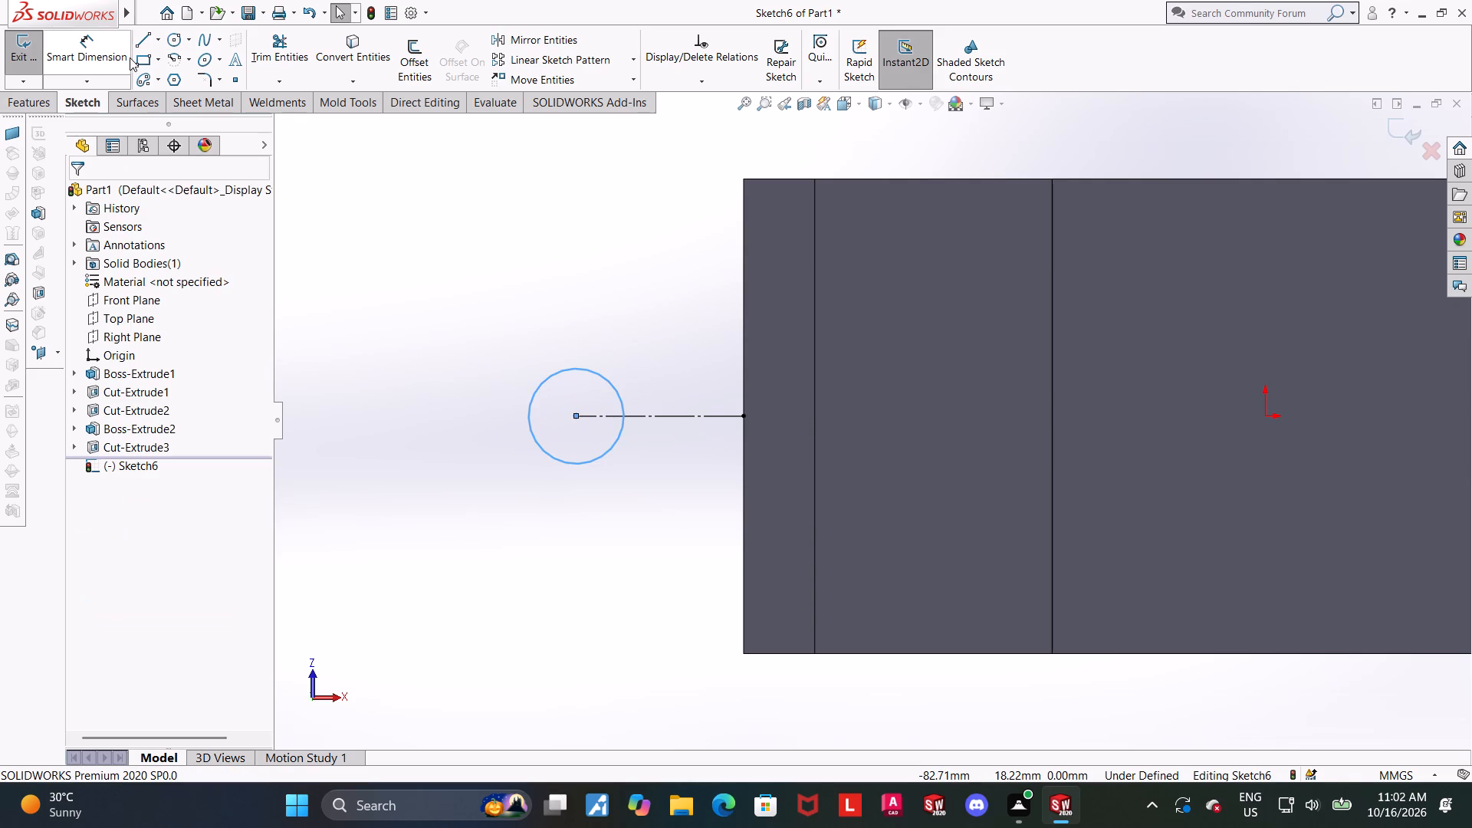
click(100, 46)
scroll(472, 320, up, 1)
scroll(472, 320, down, 1)
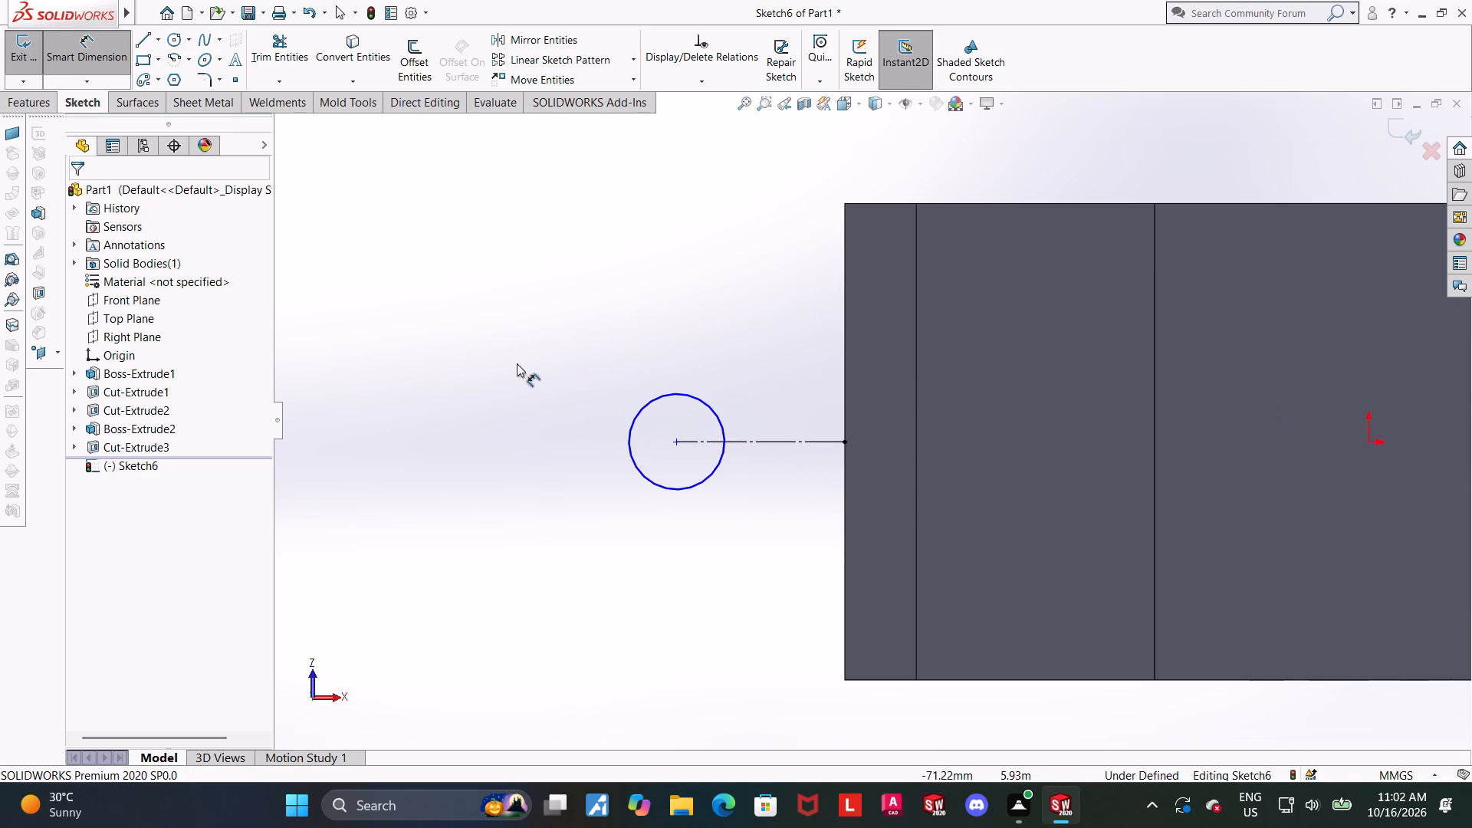
click(676, 395)
click(672, 363)
text(20)
key(Return)
key(Escape)
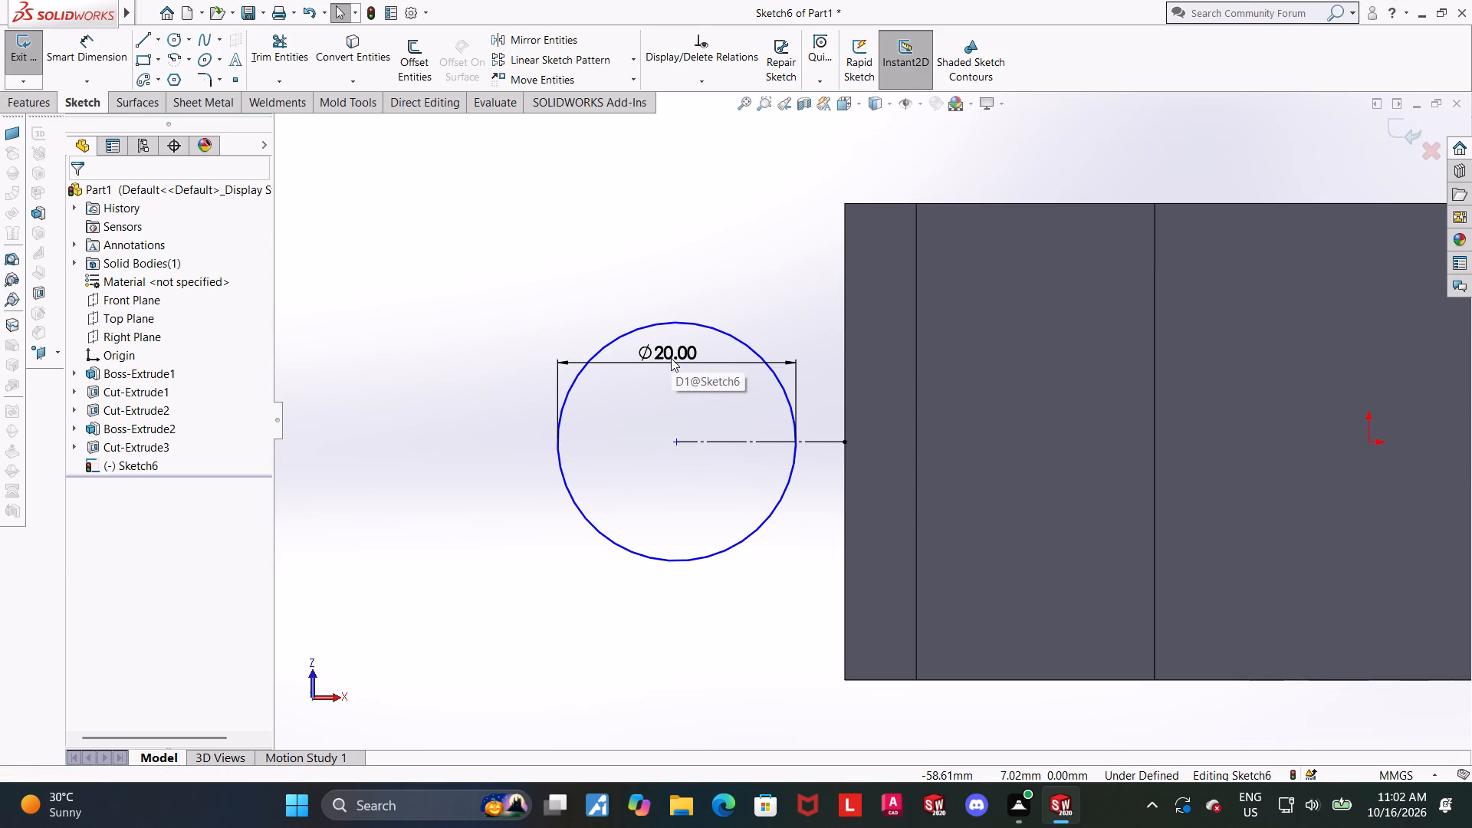
Sketch a horizontal line from the circle's +Z quadrant point to the solid's outer −X edge.
scroll(660, 347, up, 1)
scroll(693, 402, down, 1)
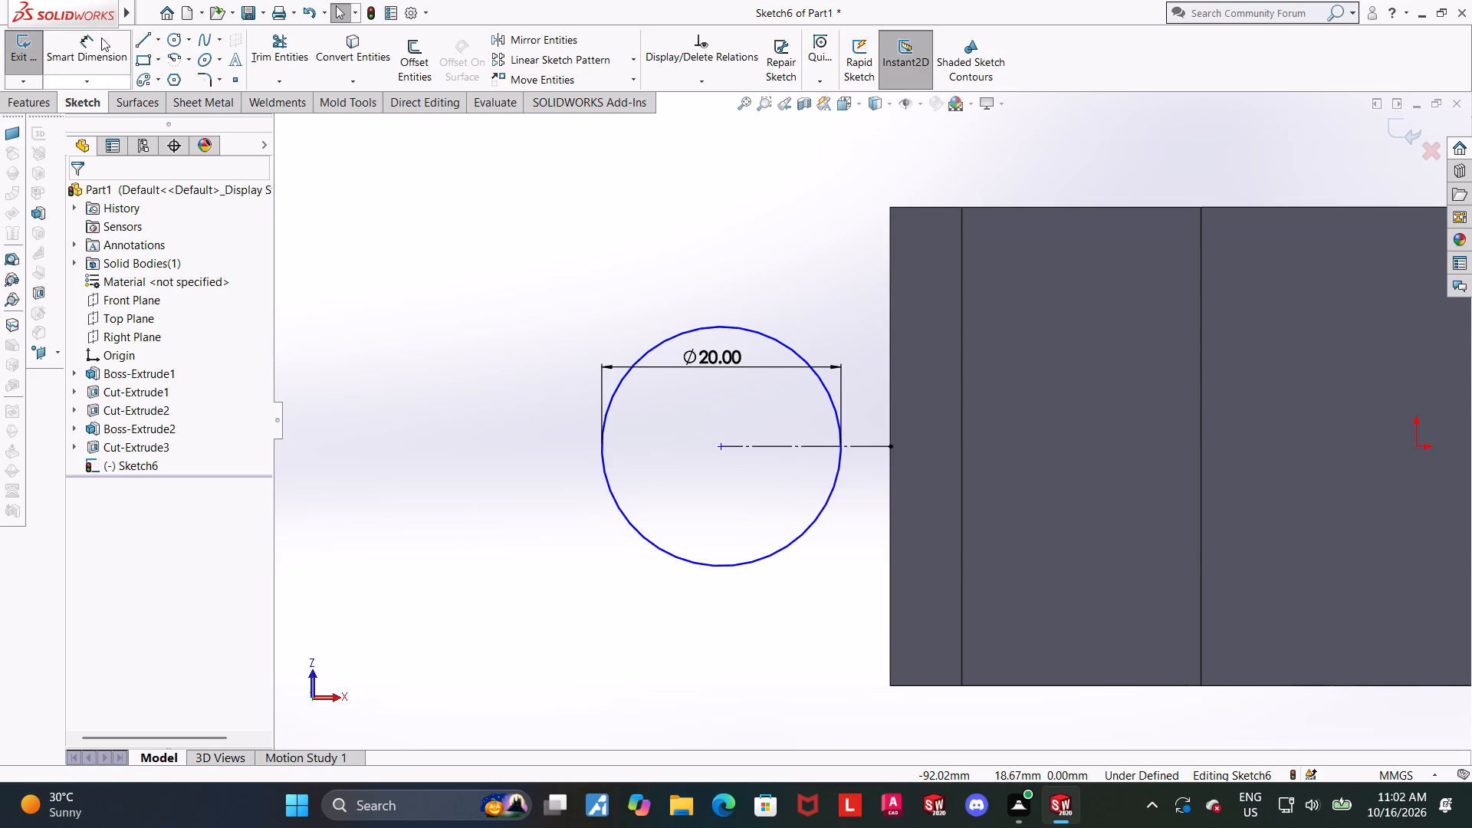
click(147, 37)
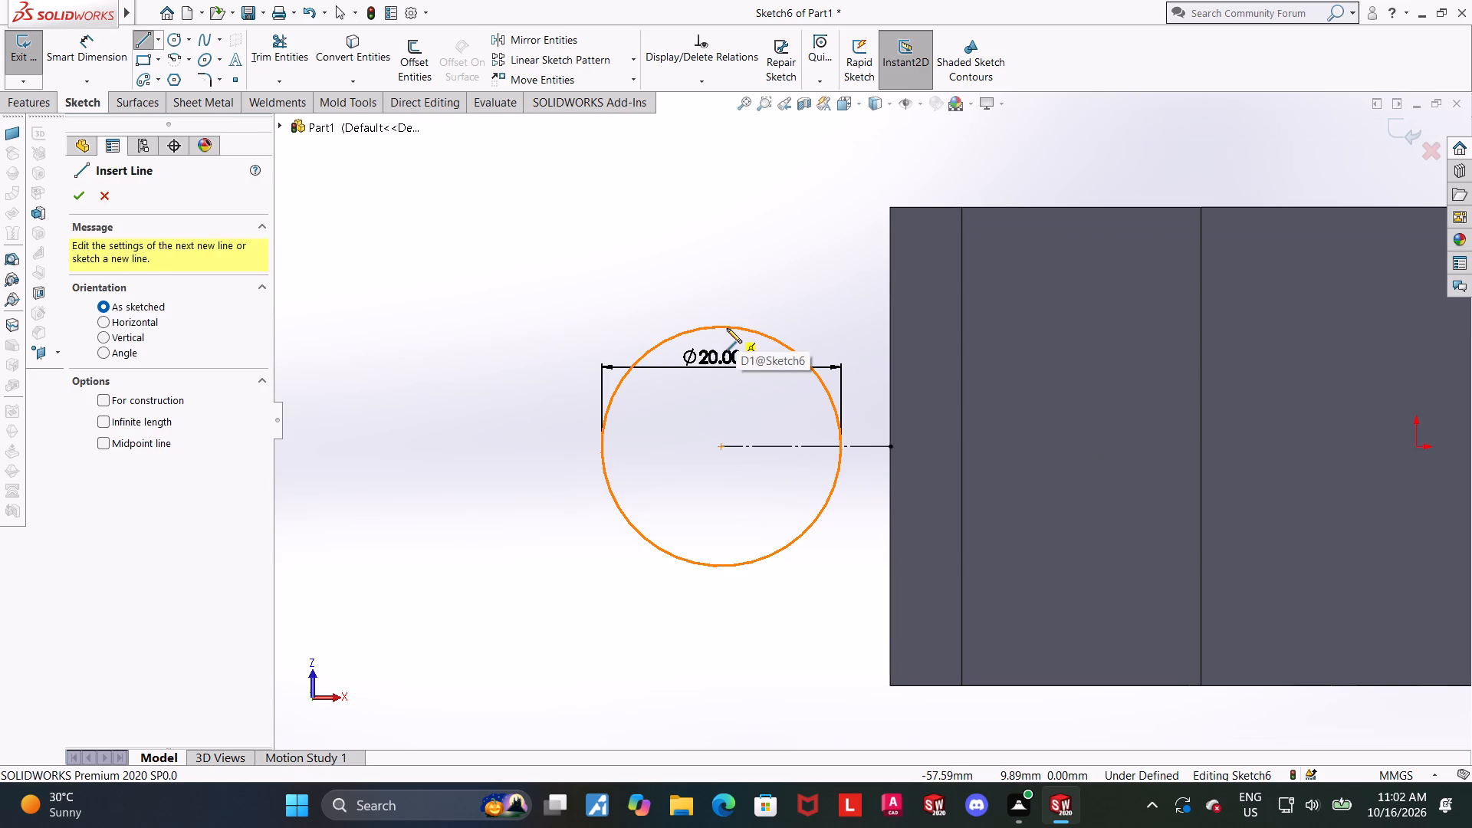
click(721, 324)
click(892, 326)
key(Escape)
key(Escape)
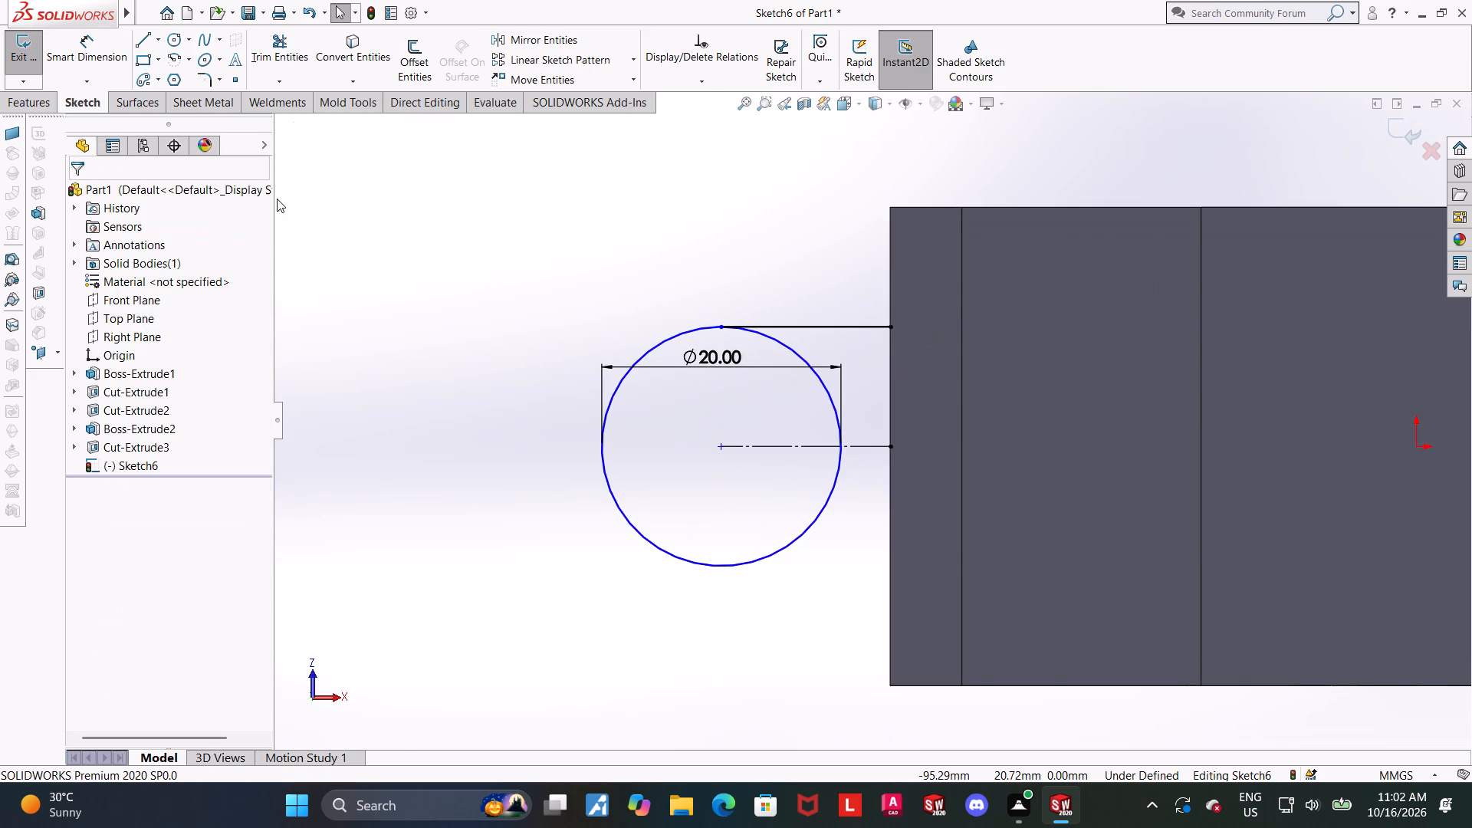
key(Escape)
Sketch a matching horizontal line from the circle's −Z quadrant point to the edge, and join both line ends along that edge.
click(153, 36)
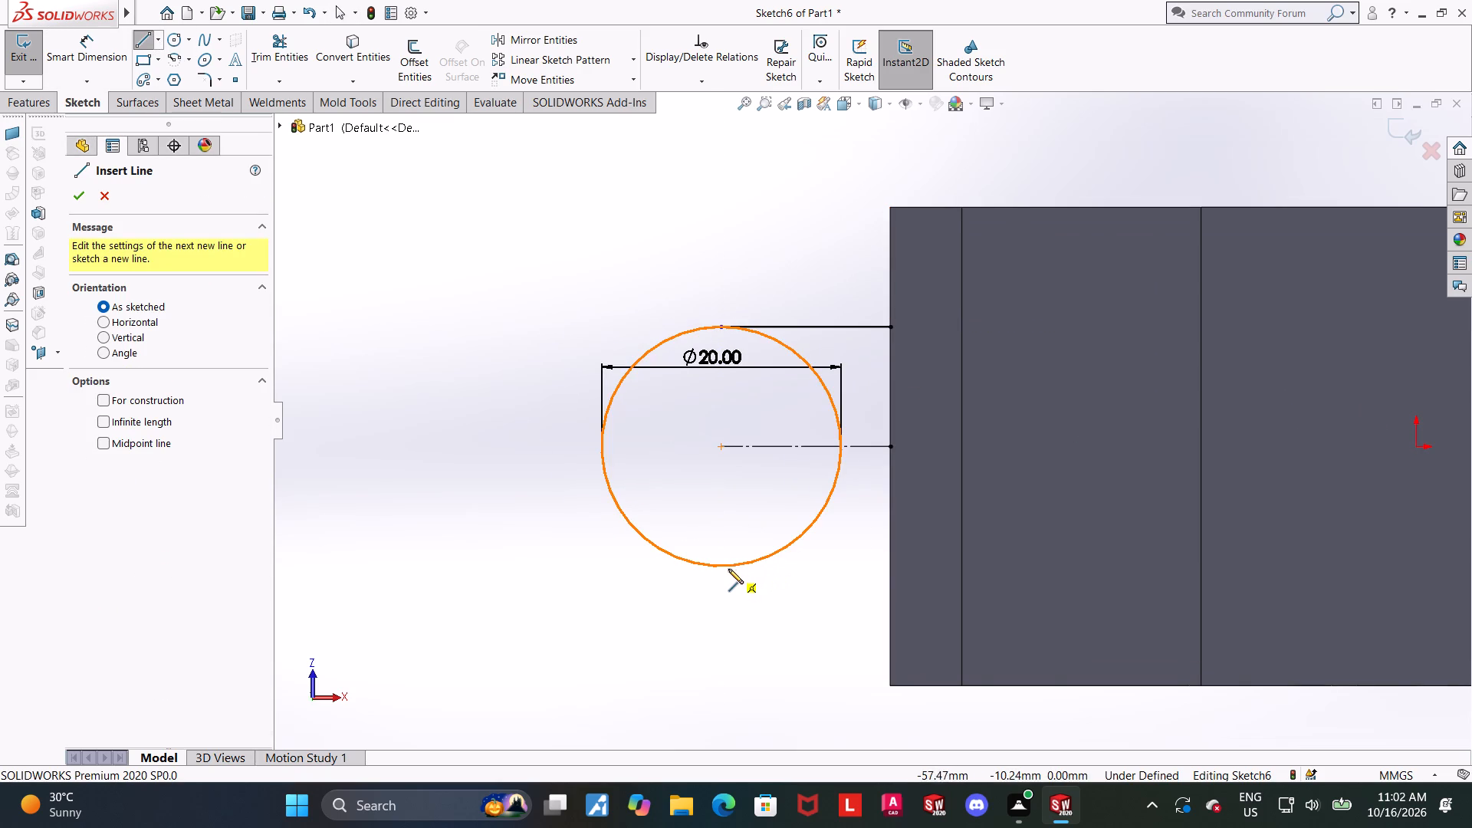
click(719, 564)
click(895, 568)
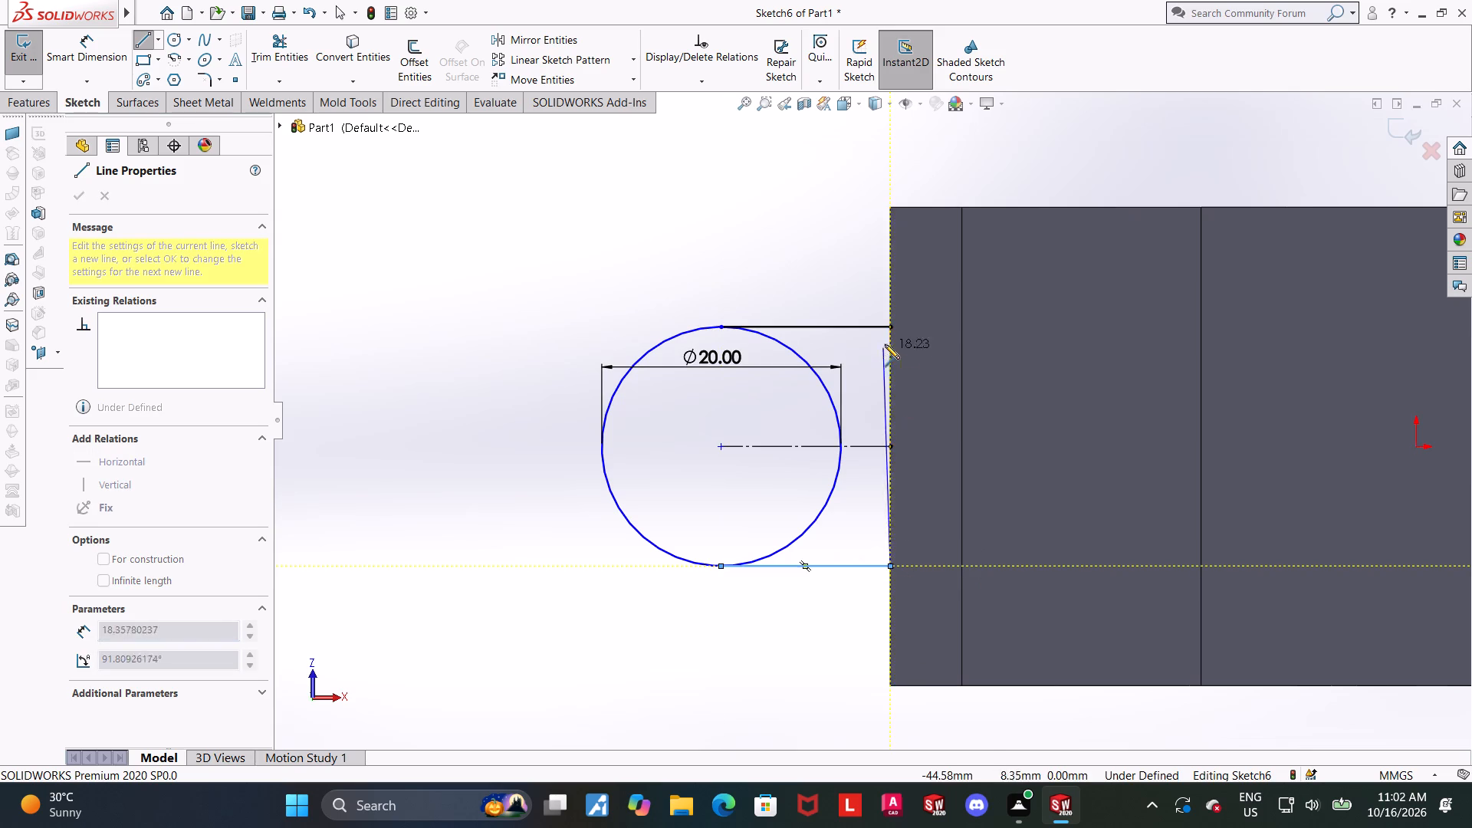
click(889, 329)
key(Escape)
key(Escape)
key(Escape)
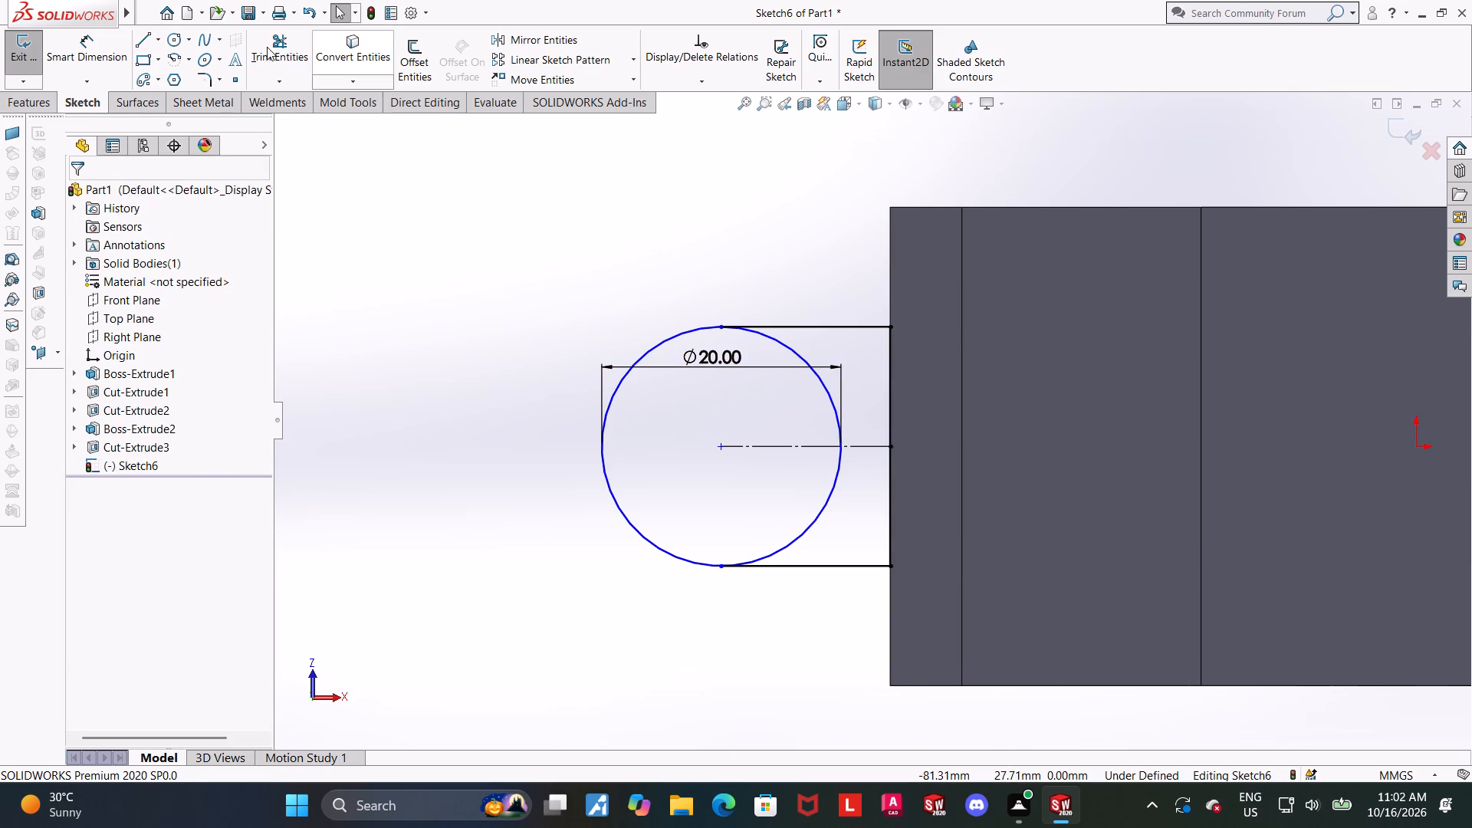
Trim away the half of the circle facing the solid, leaving a round-ended tab profile.
click(274, 42)
drag(877, 512, 793, 465)
drag(830, 376, 719, 358)
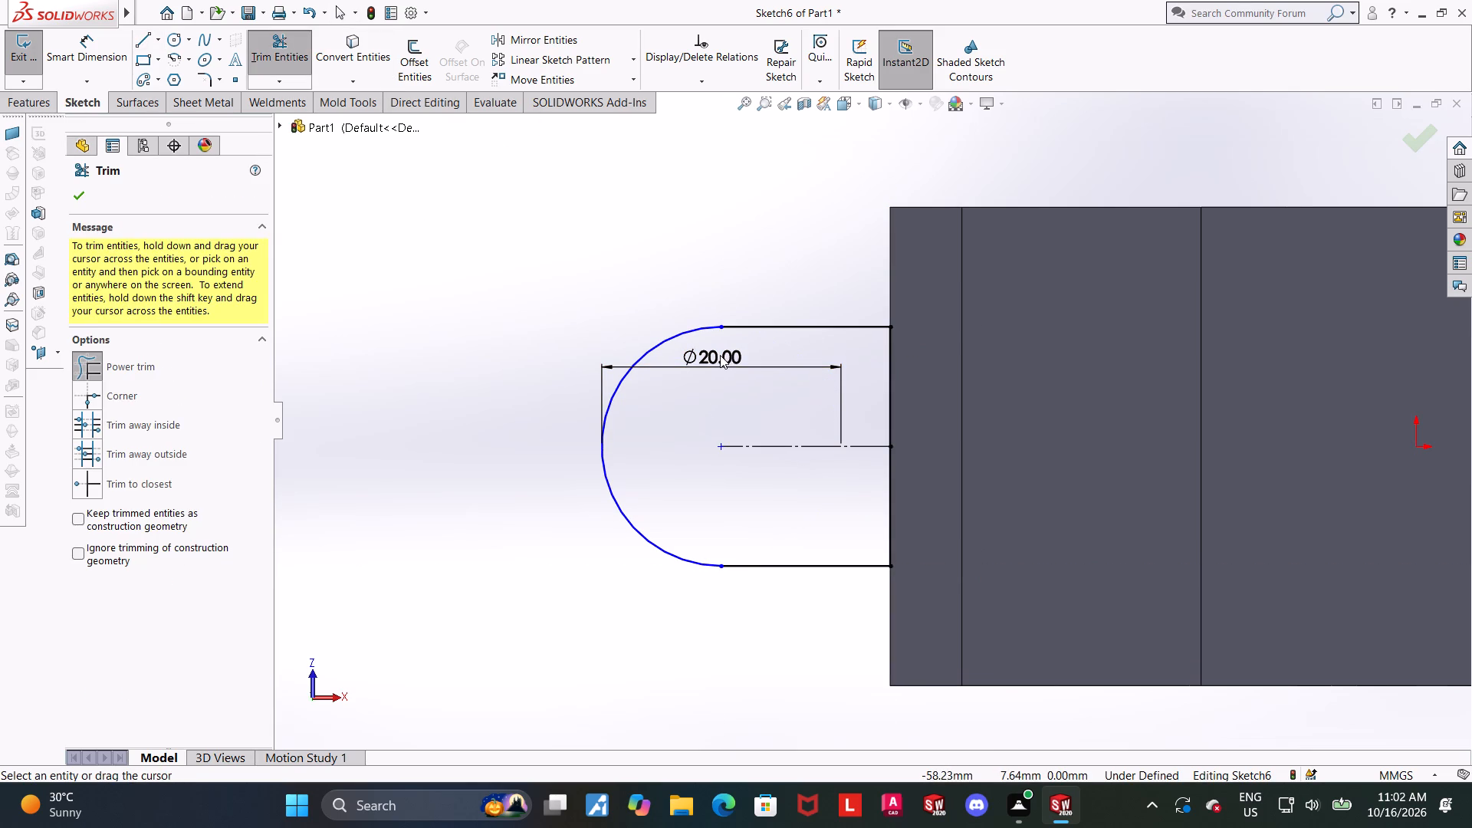
key(Escape)
Delete the 20 mm diameter dimension from the trimmed arc.
click(715, 359)
key(space)
key(Escape)
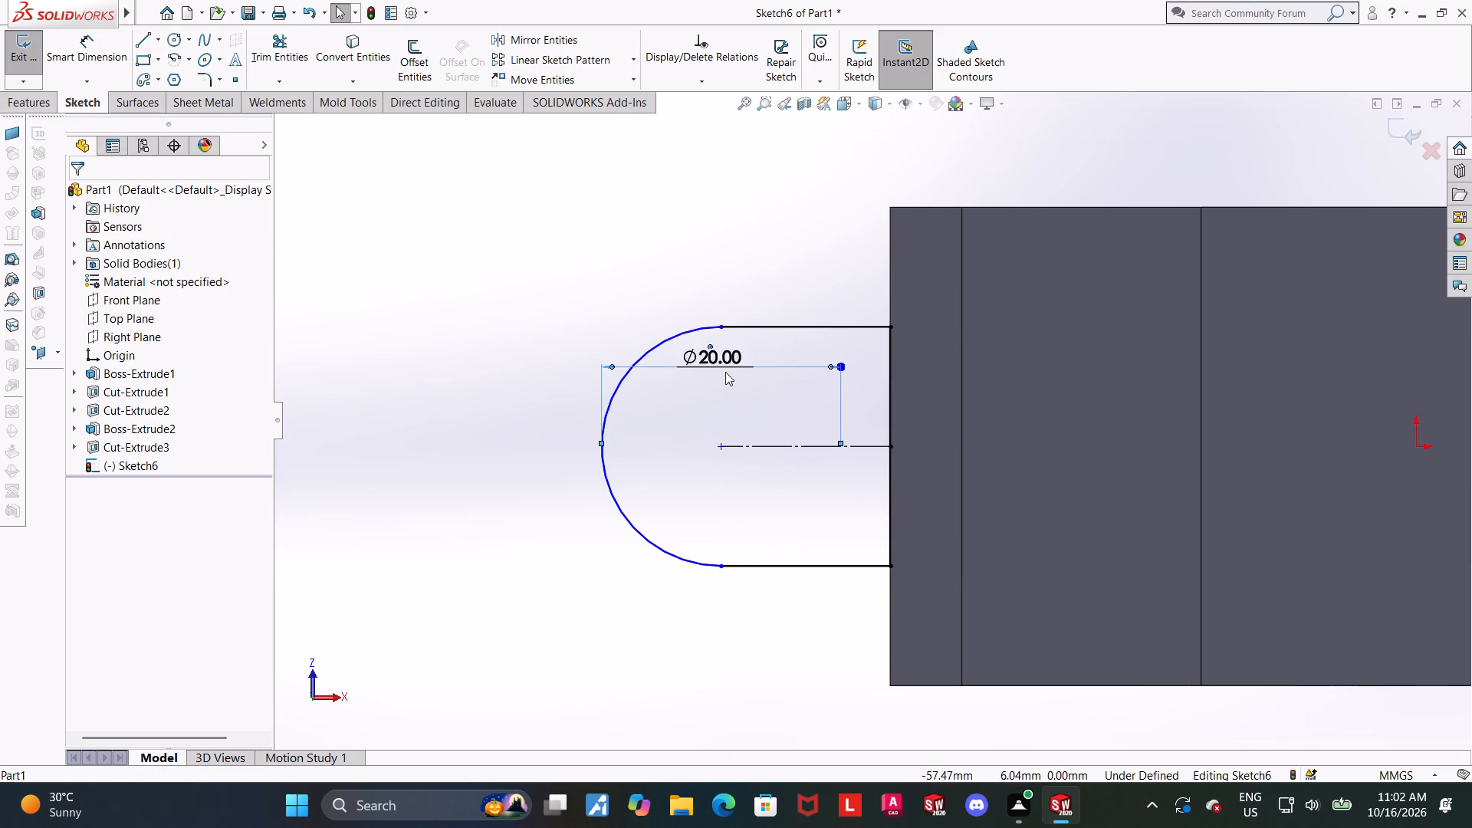
key(Escape)
click(703, 353)
key(Delete)
key(Escape)
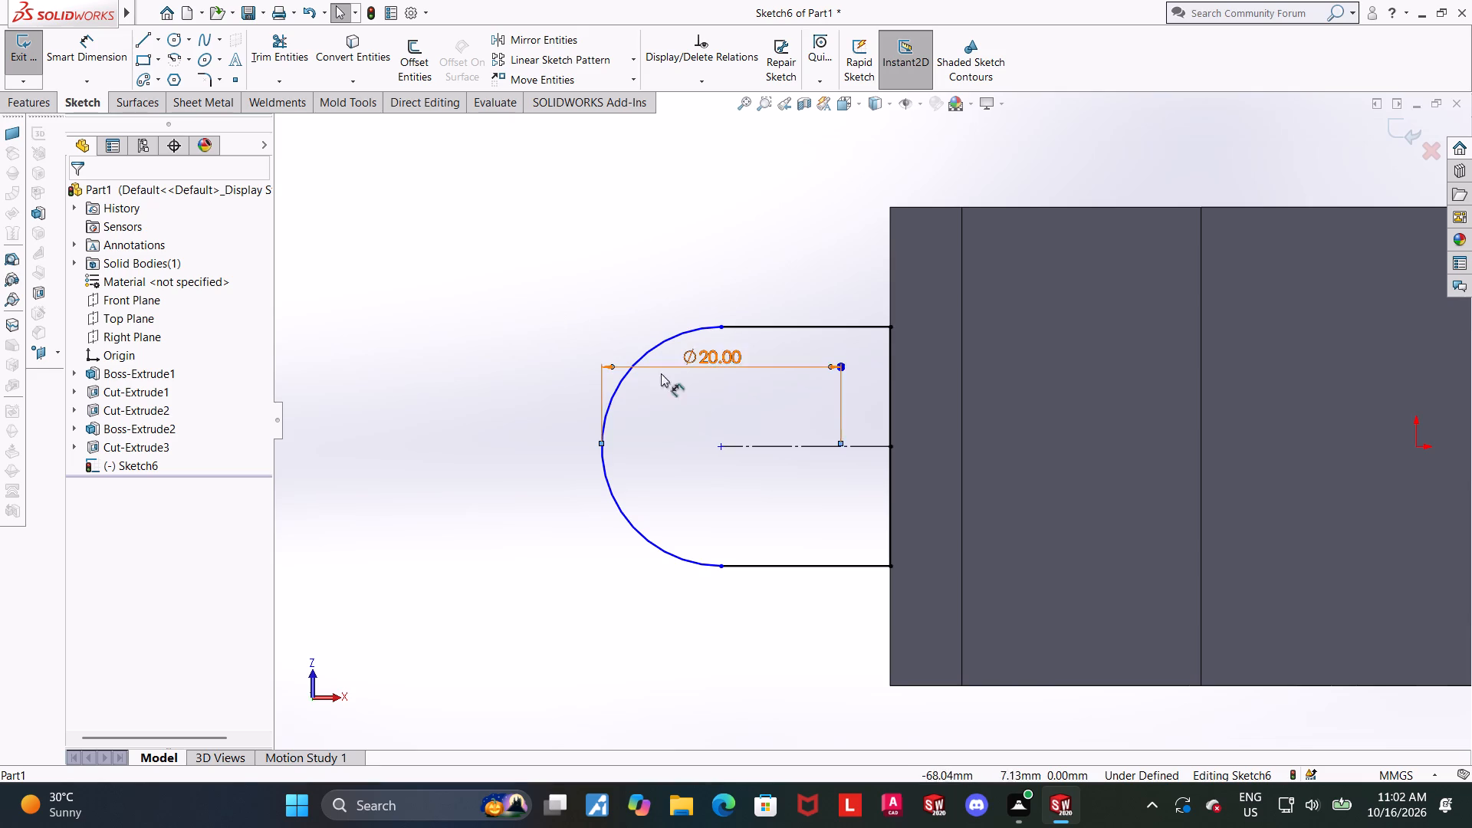
key(Escape)
right_click(750, 361)
click(810, 559)
key(Escape)
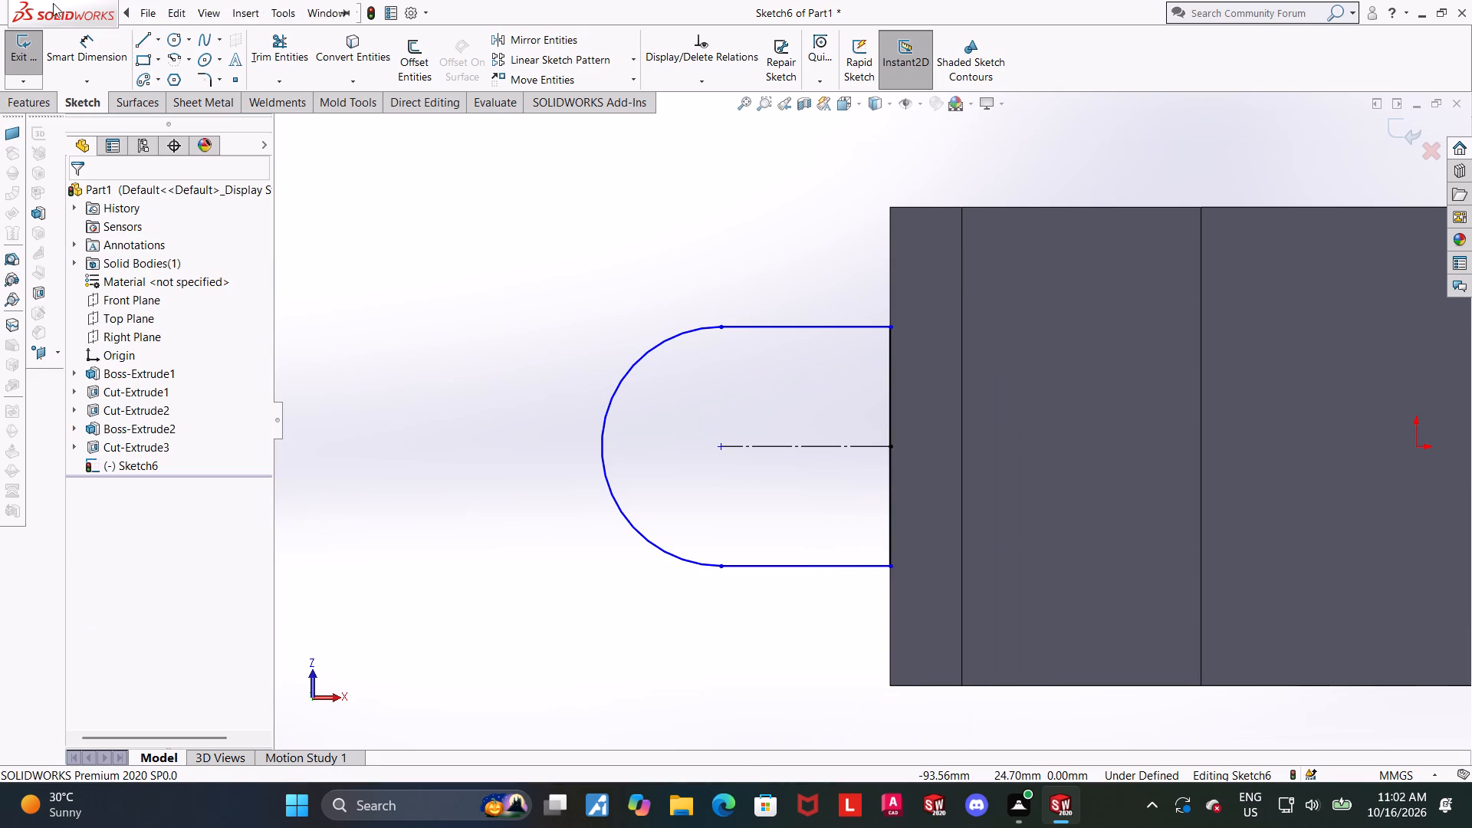
Dimension the tab's end arc with a radius of 10 mm.
click(89, 49)
click(639, 360)
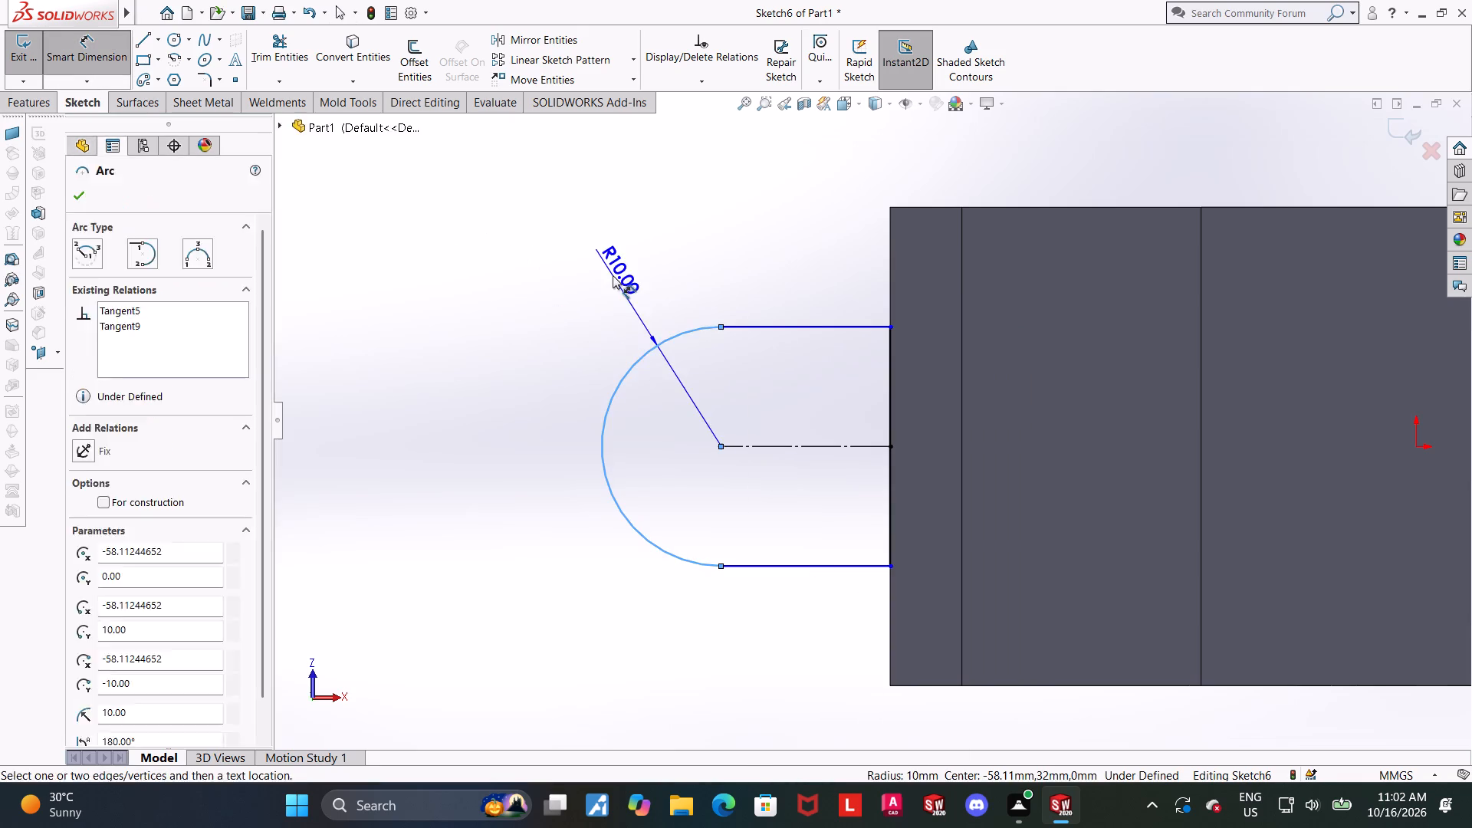
click(613, 275)
click(541, 252)
key(Escape)
Dimension the horizontal distance between the arc's centre and the origin as 126/2, giving 63 mm.
scroll(712, 349, up, 1)
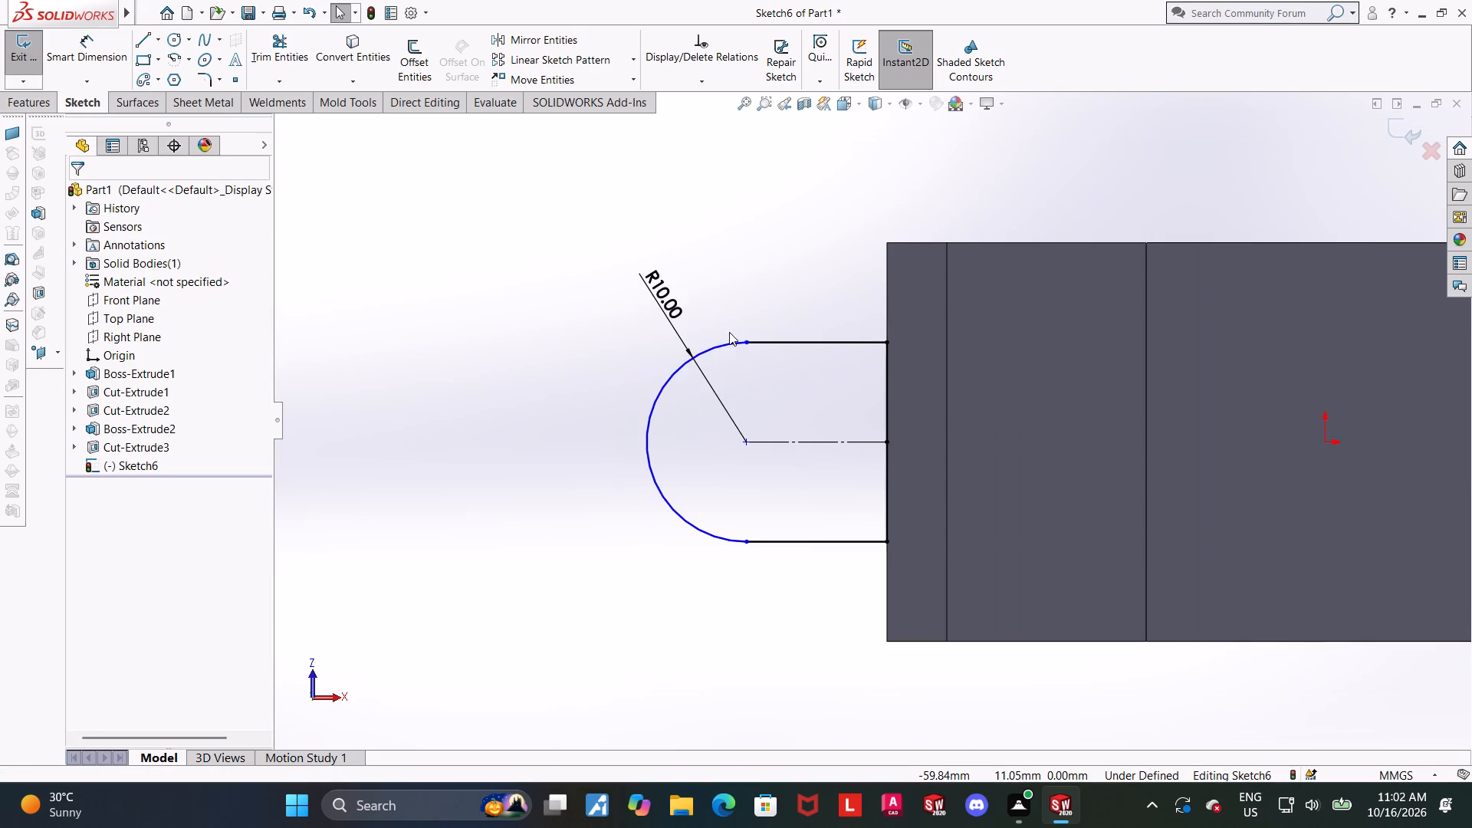
scroll(814, 439, down, 2)
click(110, 54)
scroll(807, 501, up, 3)
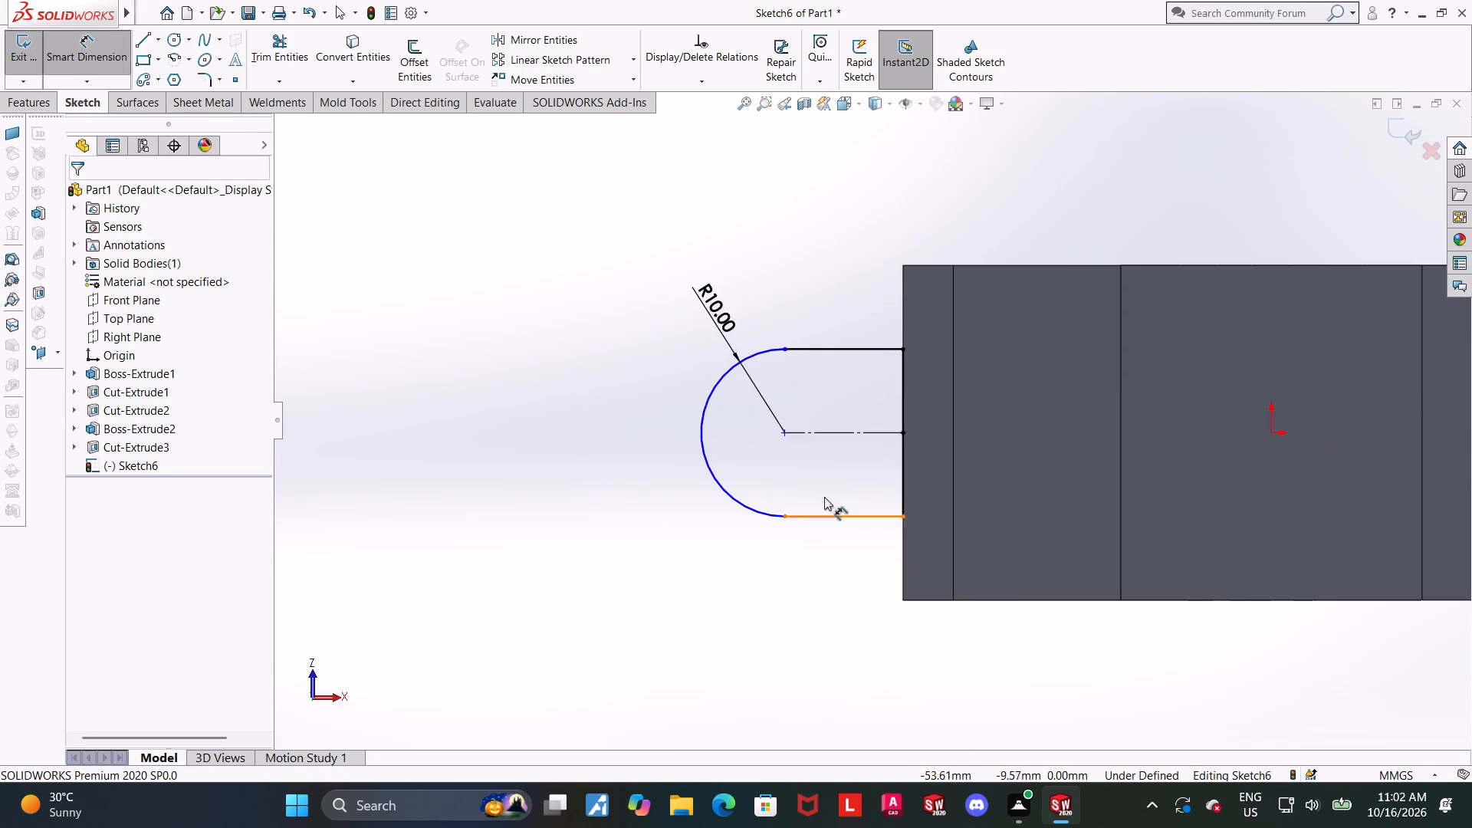
click(782, 435)
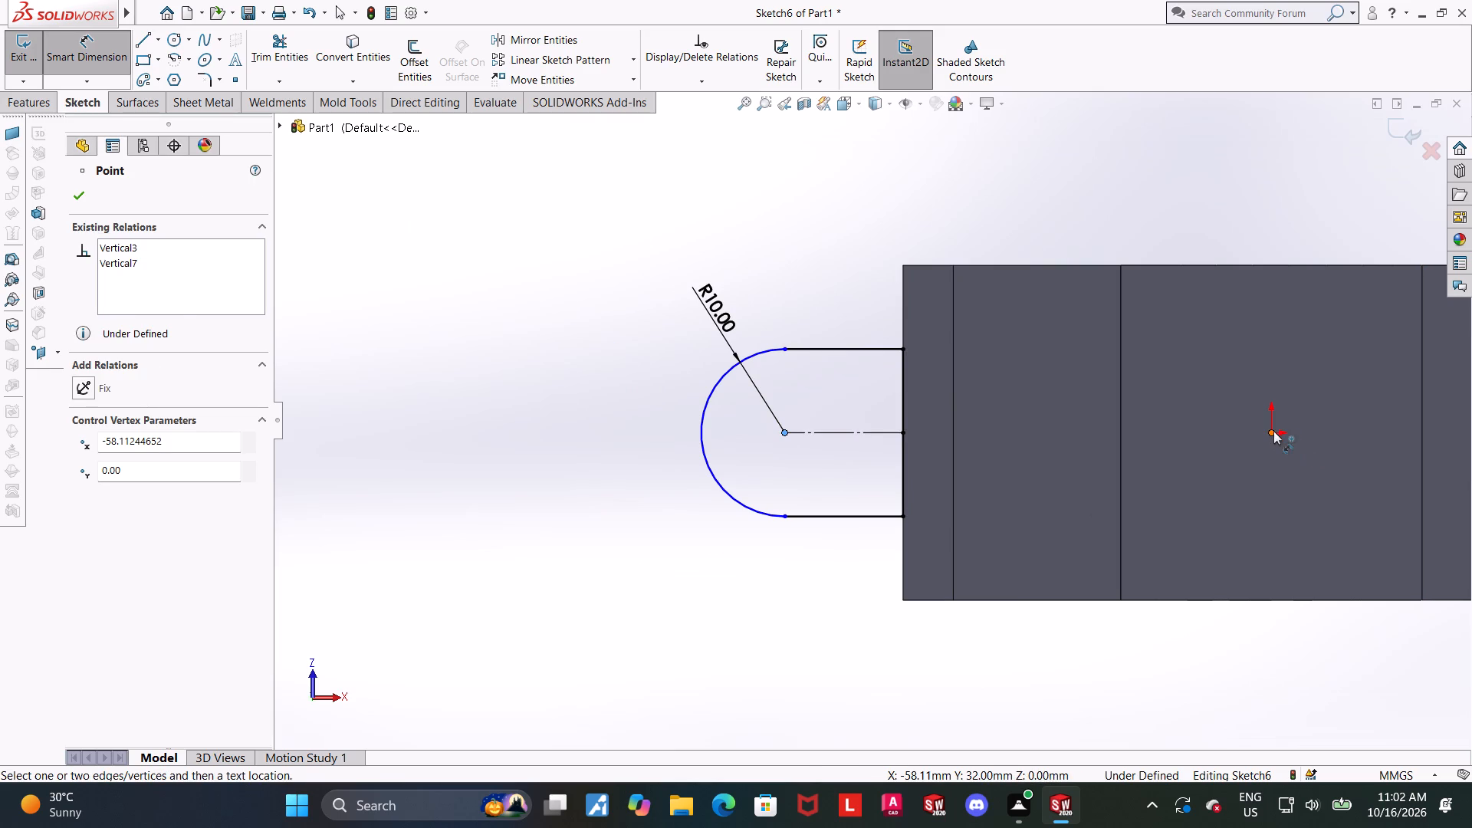
click(1273, 431)
scroll(1141, 497, up, 2)
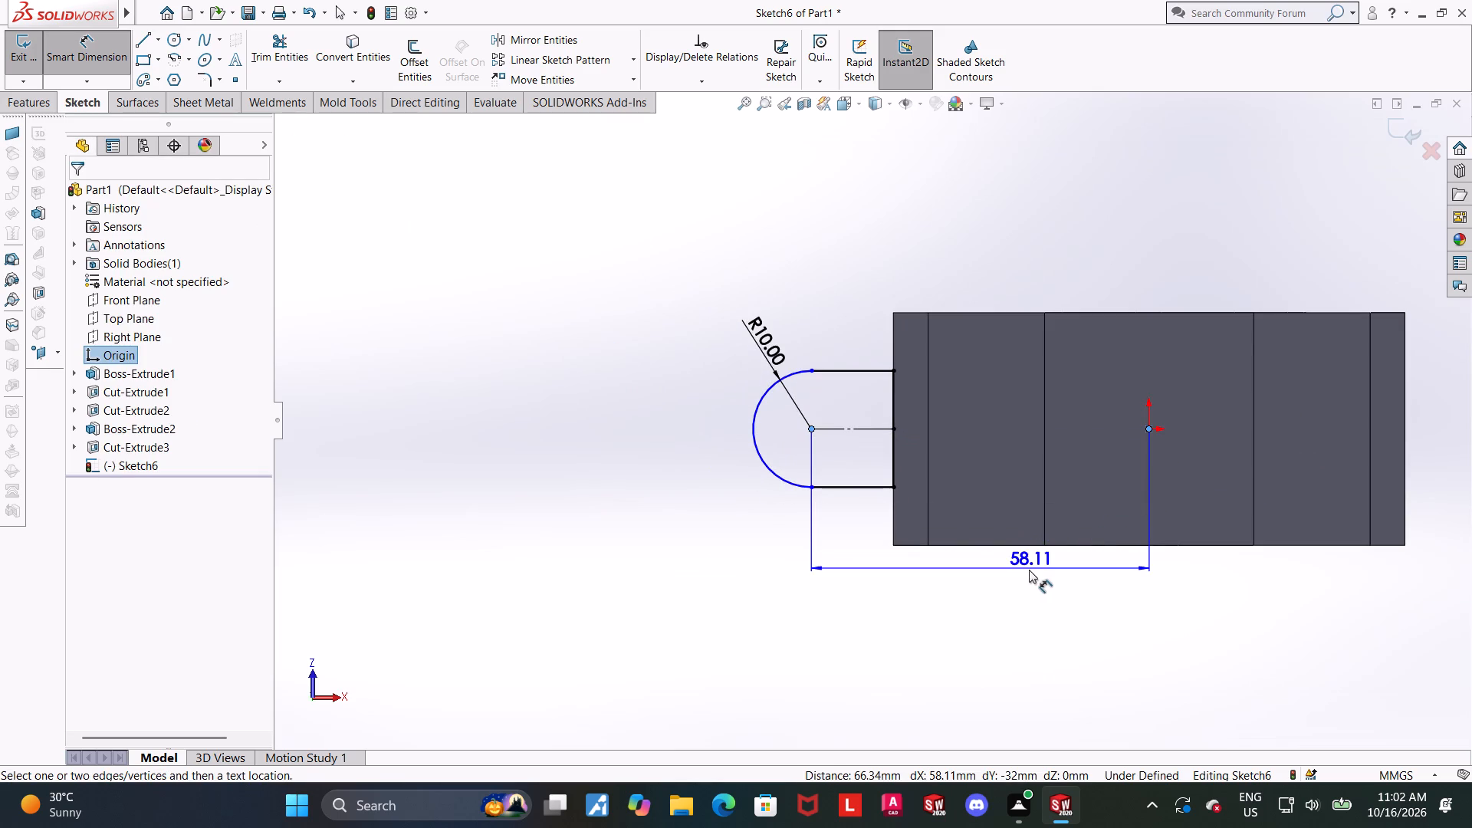
click(1029, 570)
text(126/2)
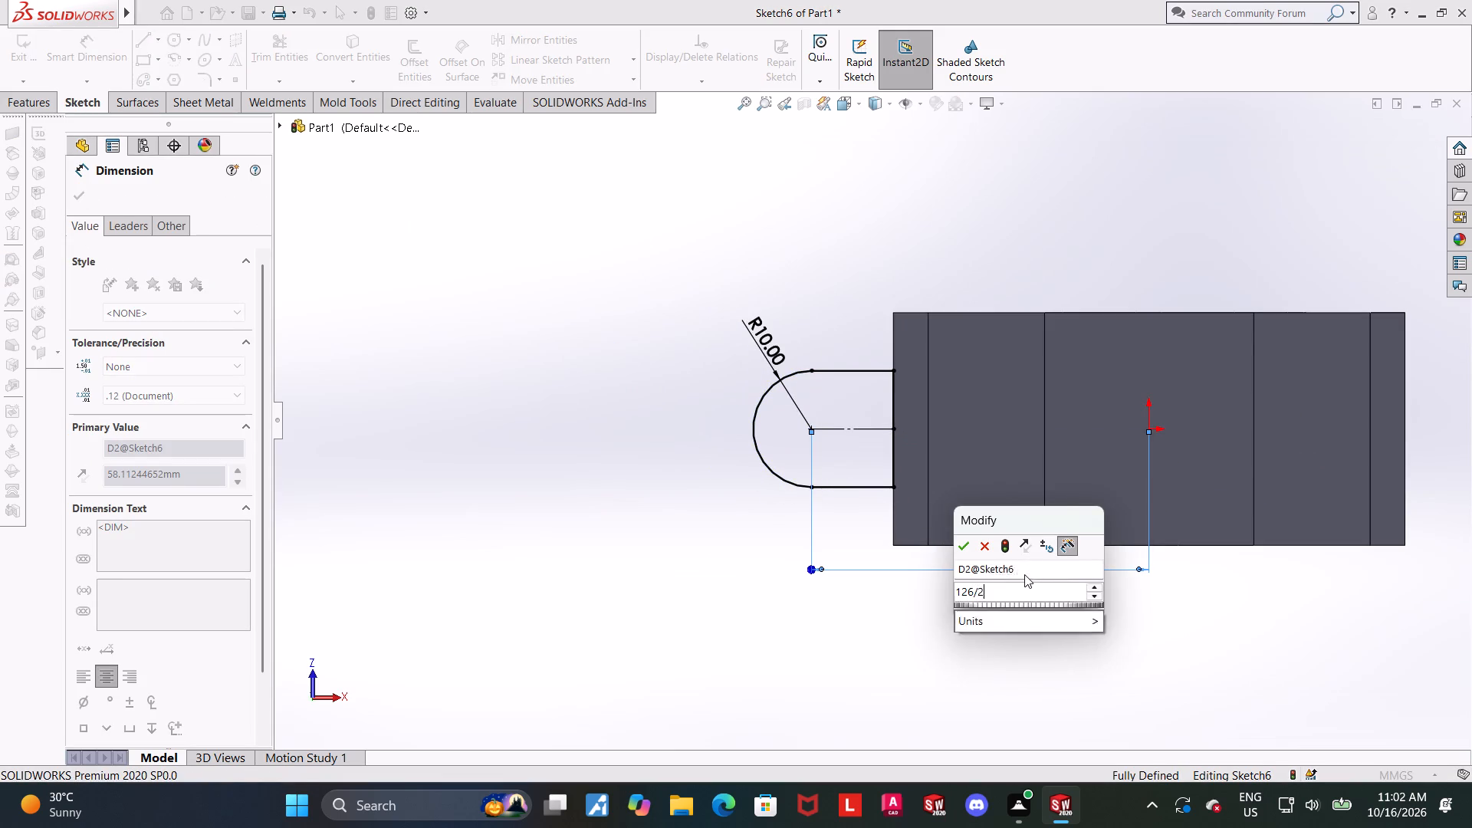
key(Return)
key(Escape)
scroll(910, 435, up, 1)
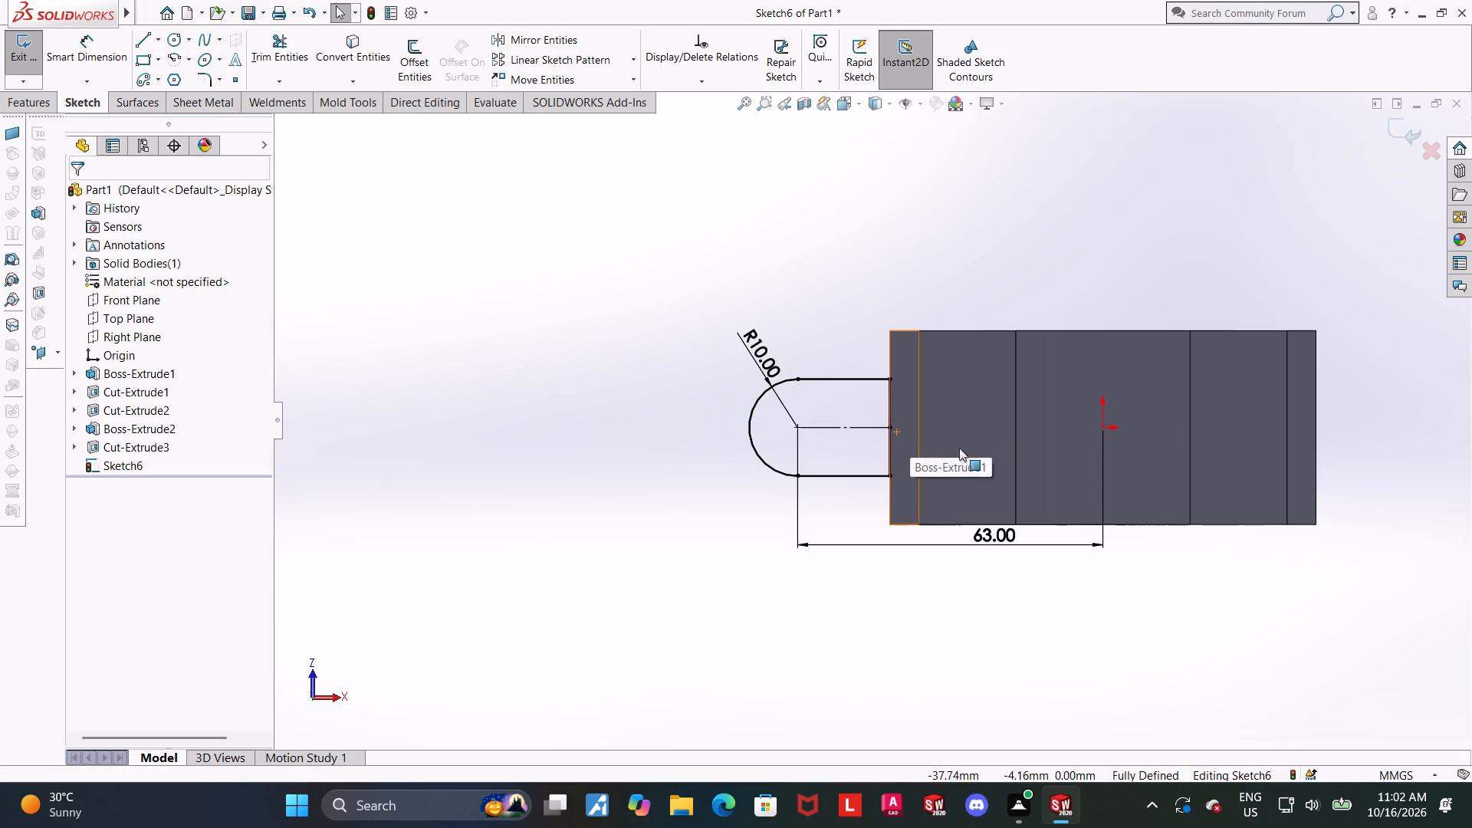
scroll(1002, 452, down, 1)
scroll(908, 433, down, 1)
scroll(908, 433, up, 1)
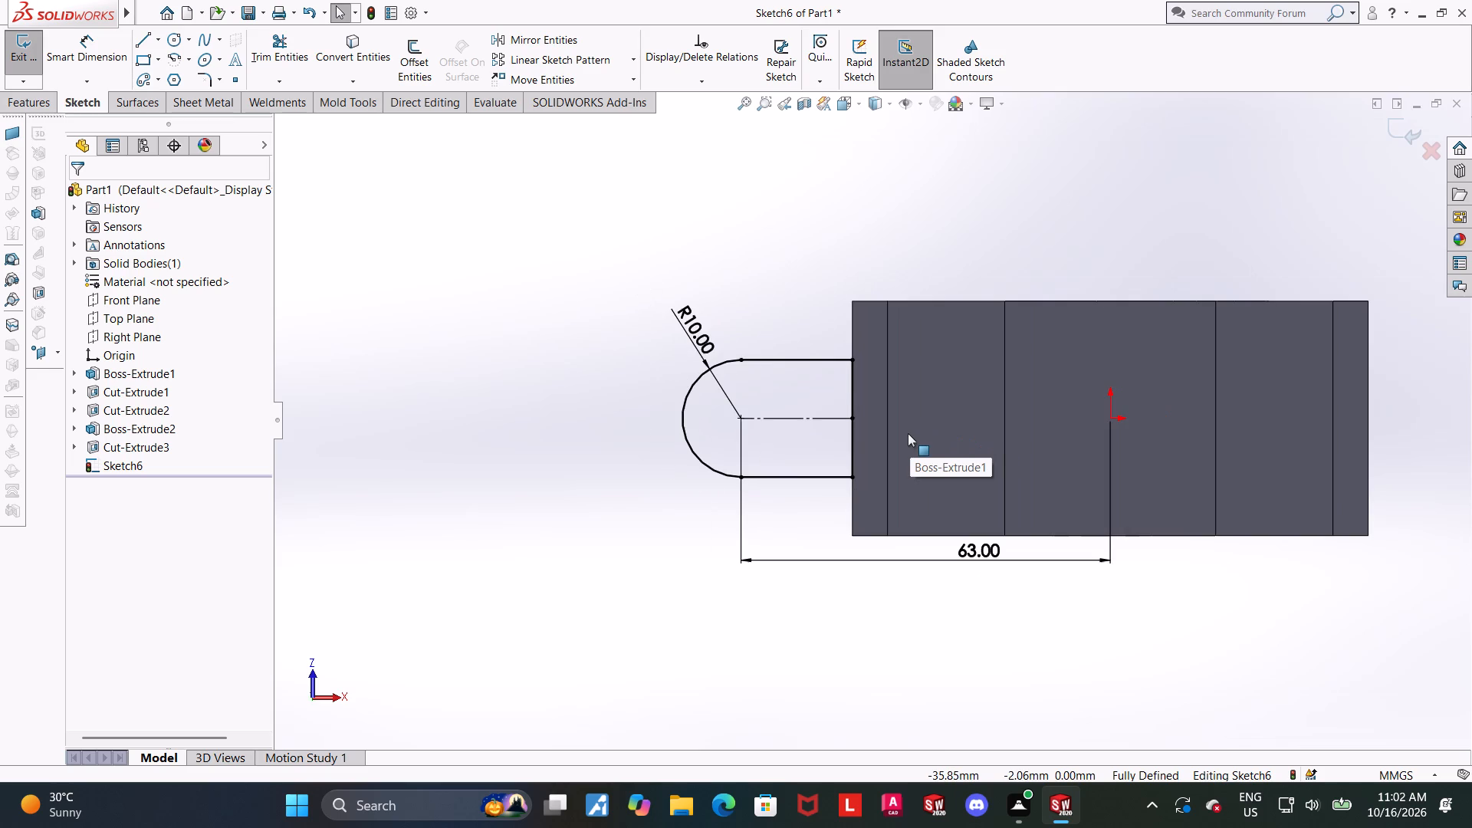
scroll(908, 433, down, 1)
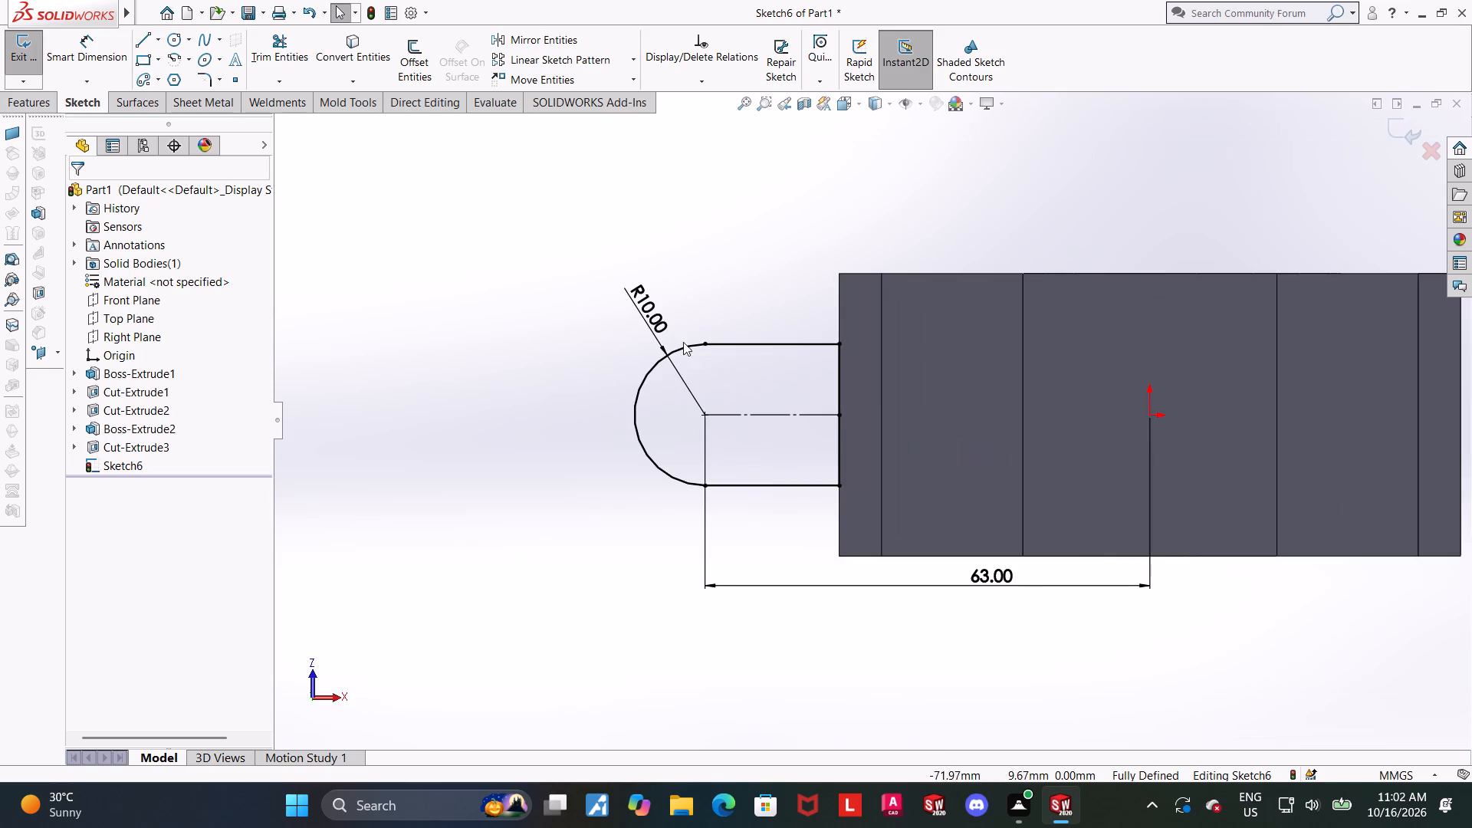
Sketch a circle centred on the tab's end arc, inside the round-ended profile.
scroll(745, 371, down, 2)
click(175, 34)
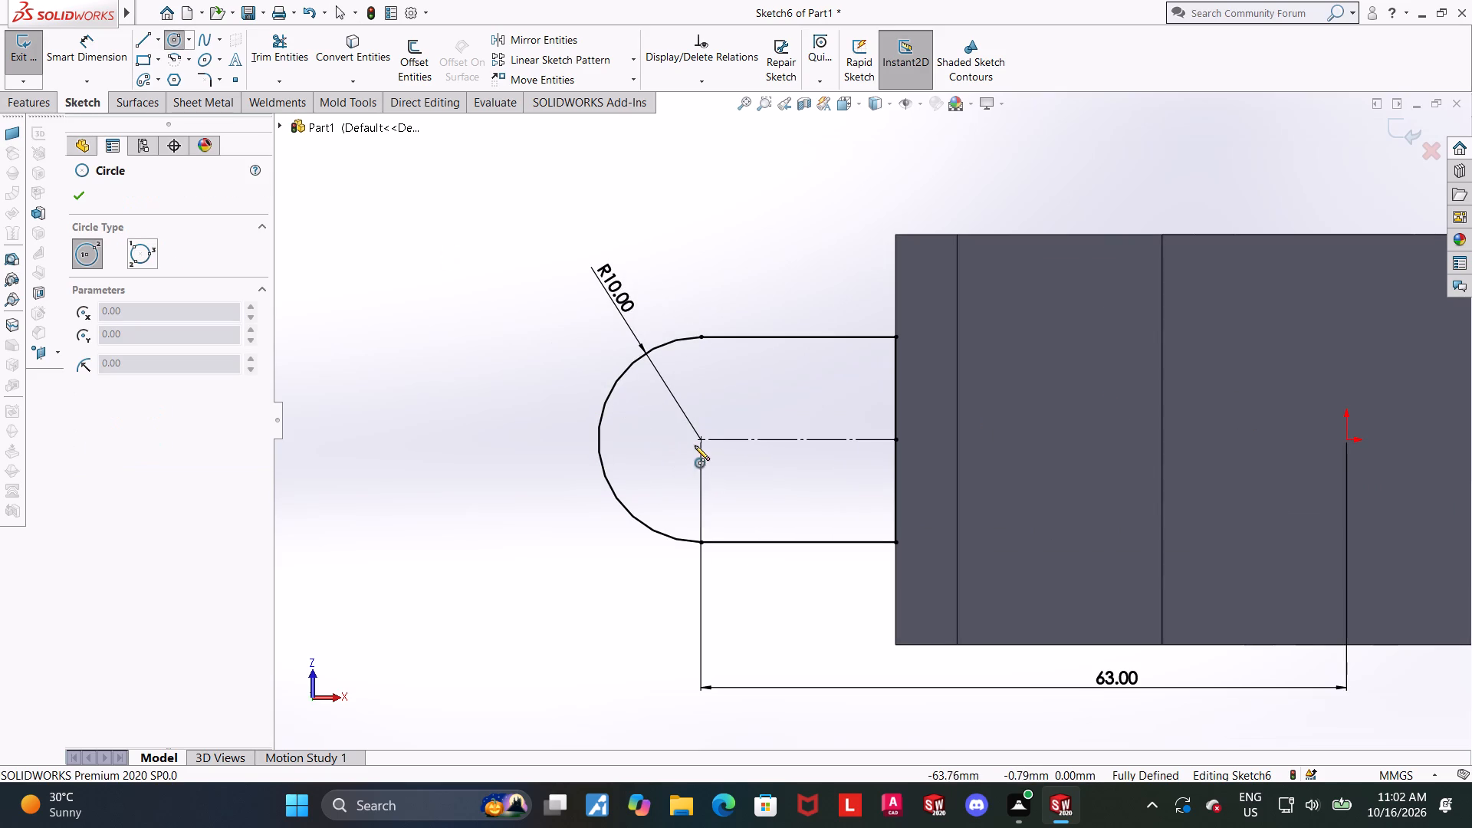
click(702, 441)
click(724, 393)
key(Escape)
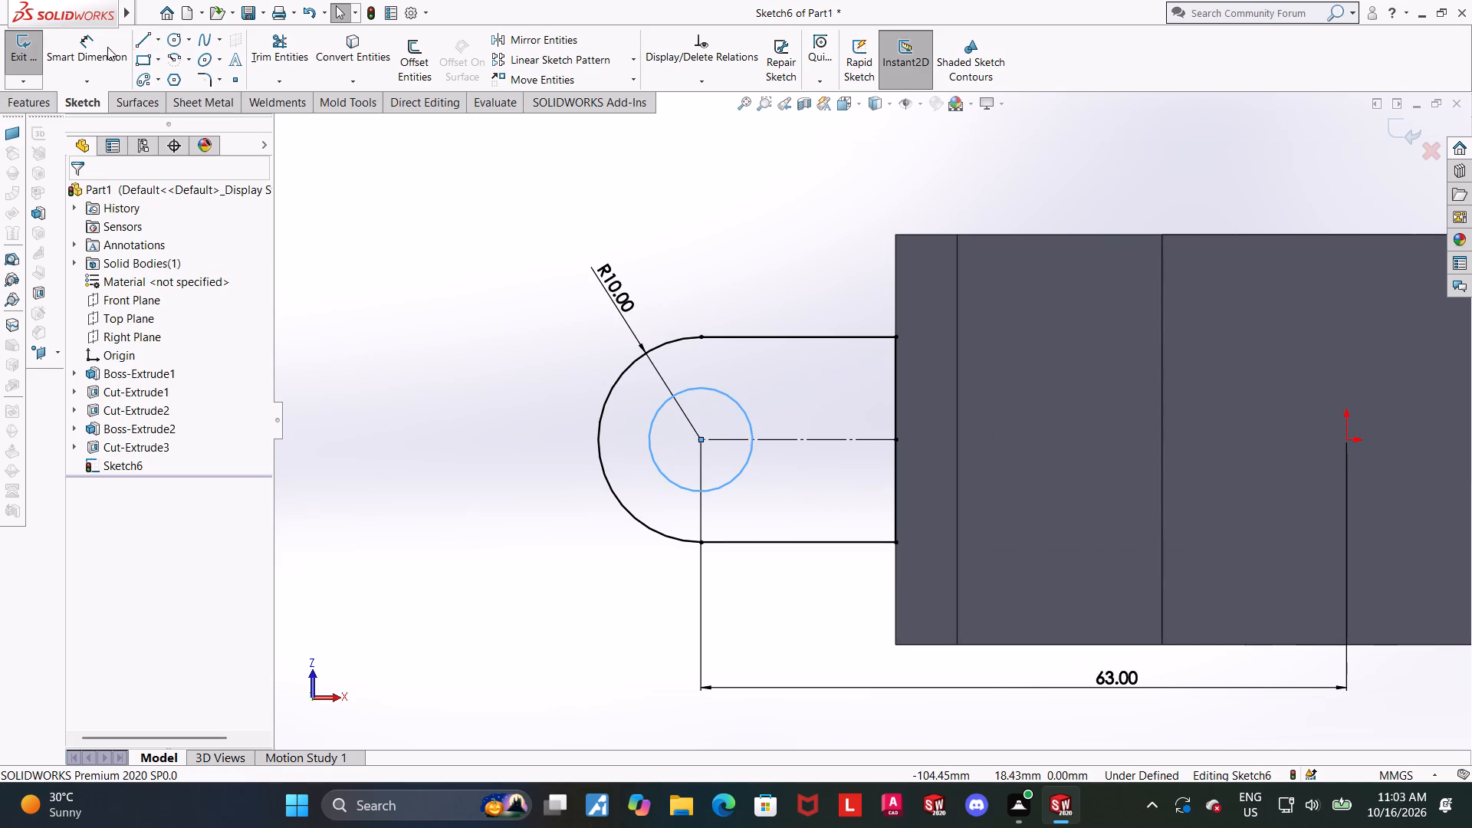
Dimension the new circle with a diameter of 10 mm.
click(95, 49)
click(681, 393)
click(683, 382)
text(10)
key(Return)
key(Escape)
Examine from several angles how the tab profile with its hole sits against the solid's shoulder.
scroll(683, 400, up, 2)
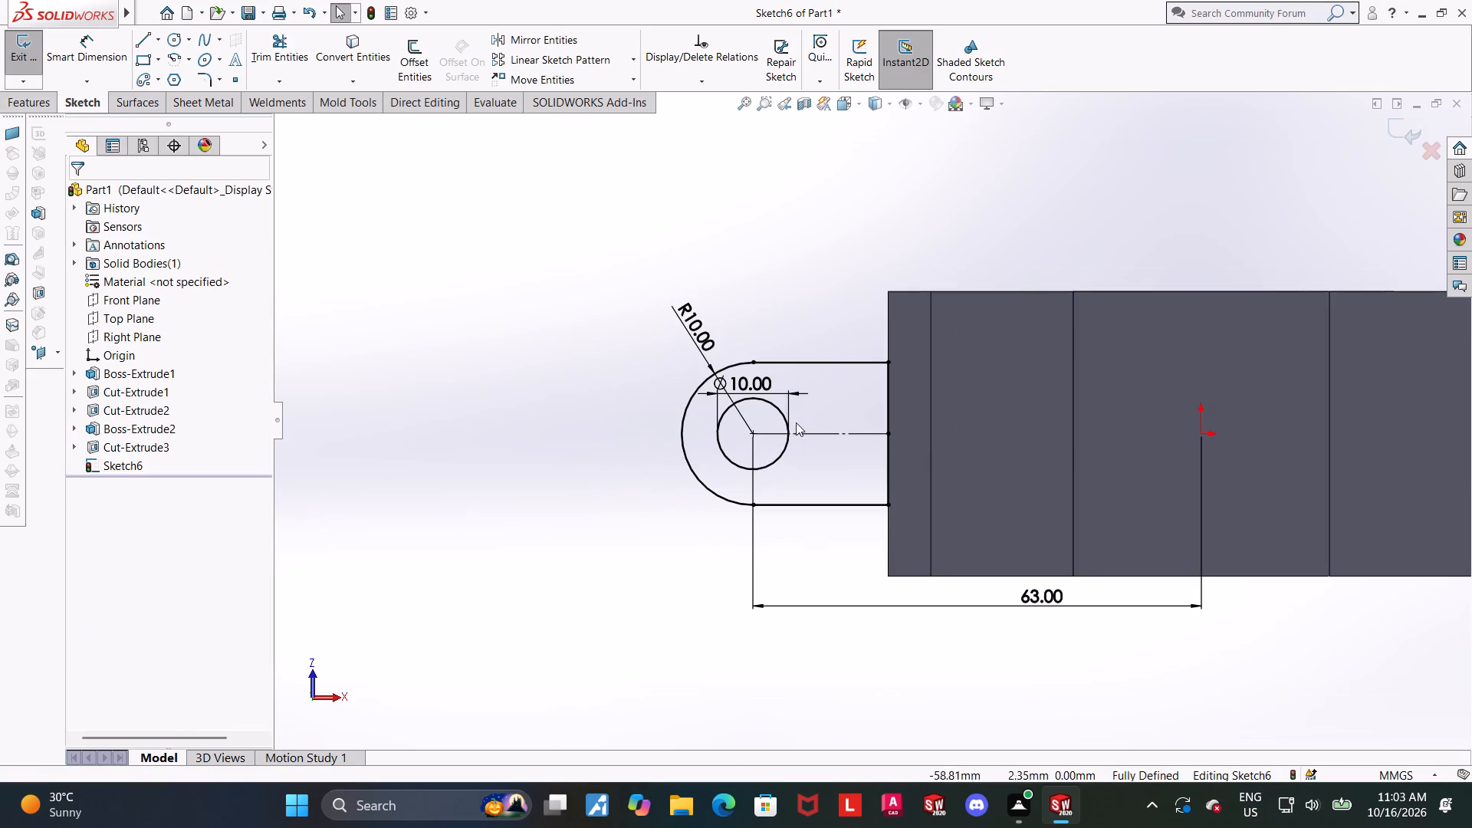
scroll(942, 440, down, 1)
scroll(941, 432, up, 2)
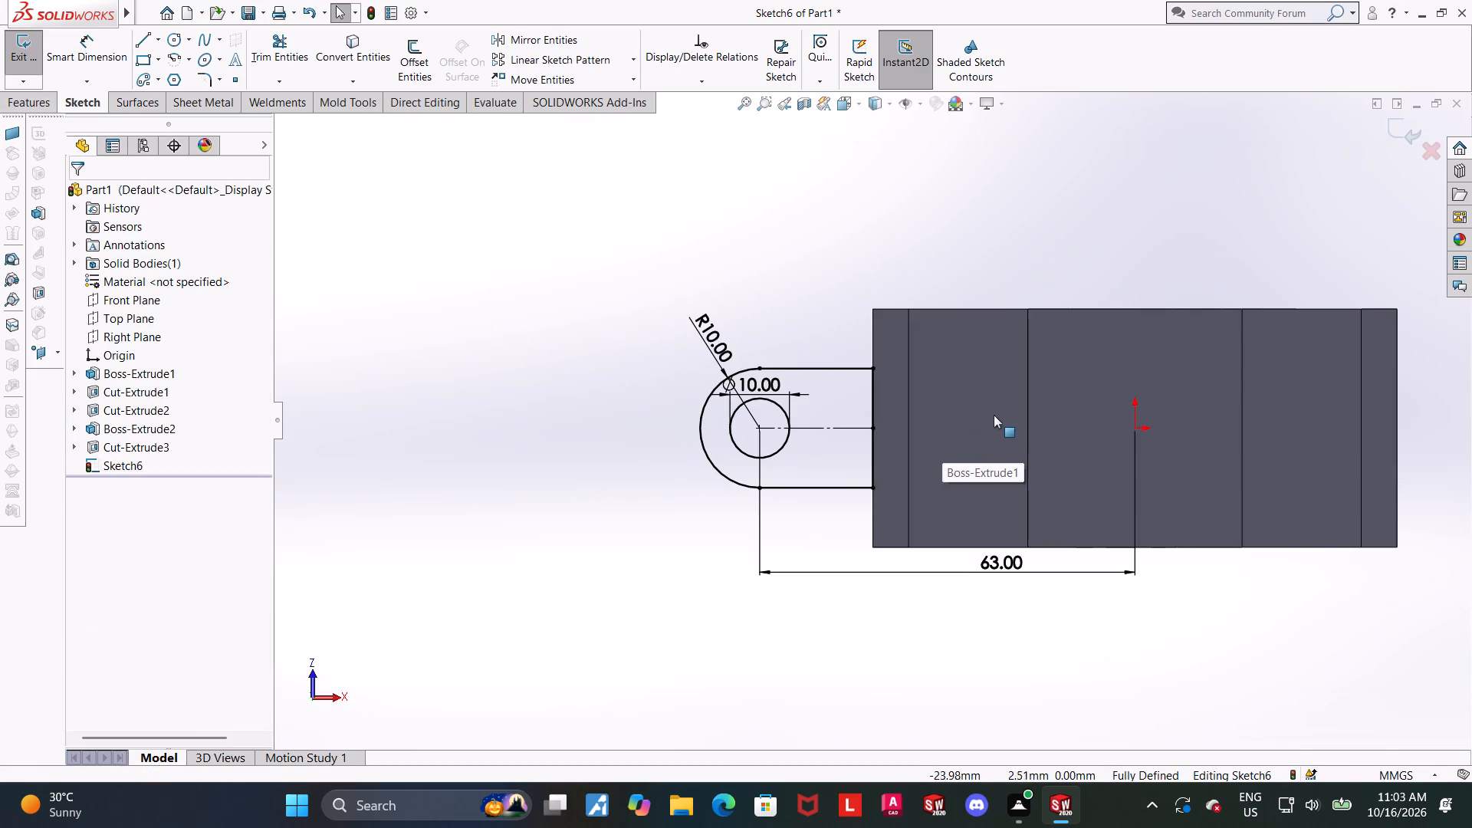
middle_drag(1092, 370, 1107, 690)
middle_drag(1189, 383, 1165, 445)
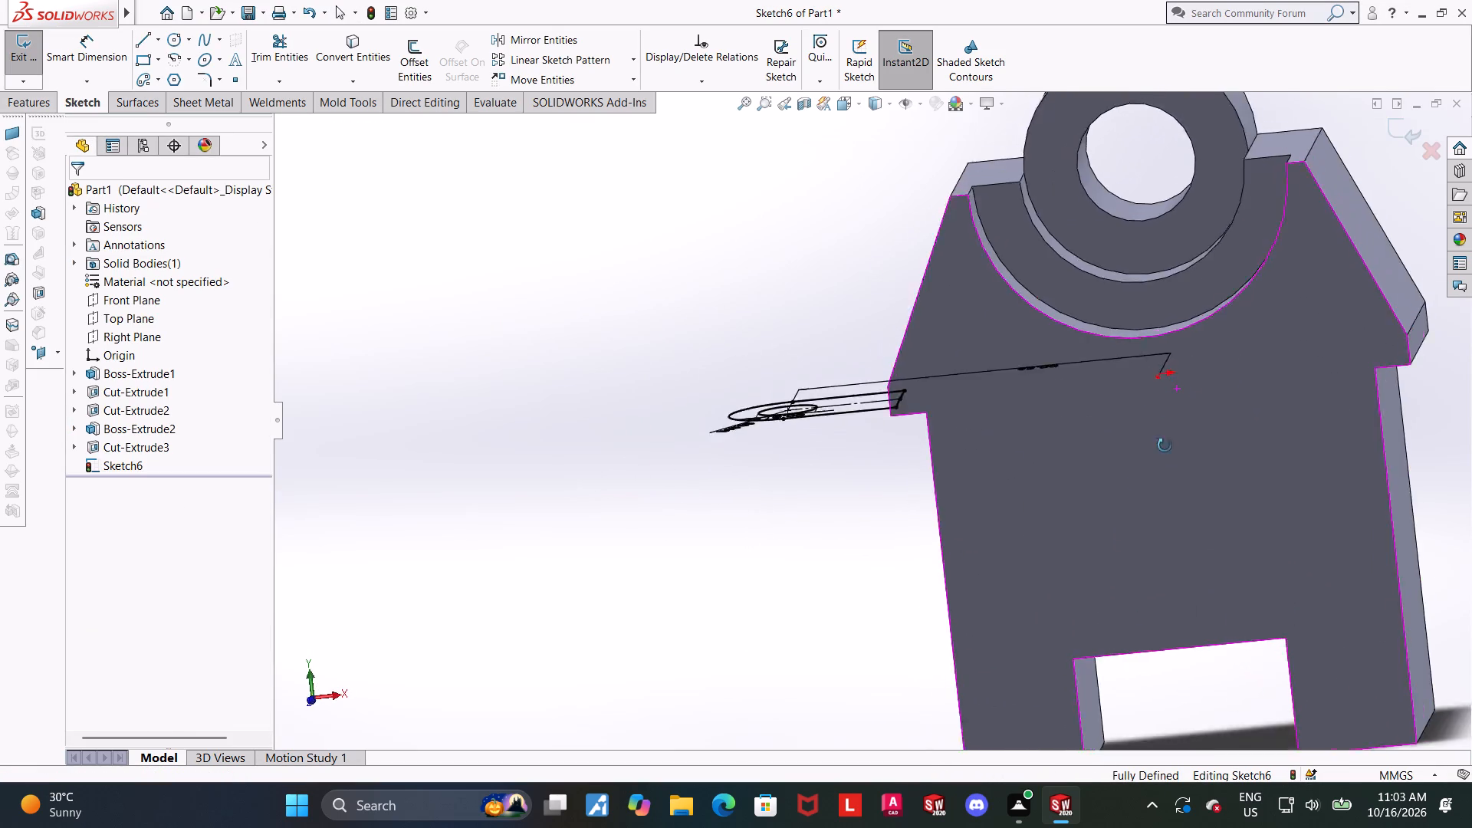
middle_drag(1165, 445, 1163, 508)
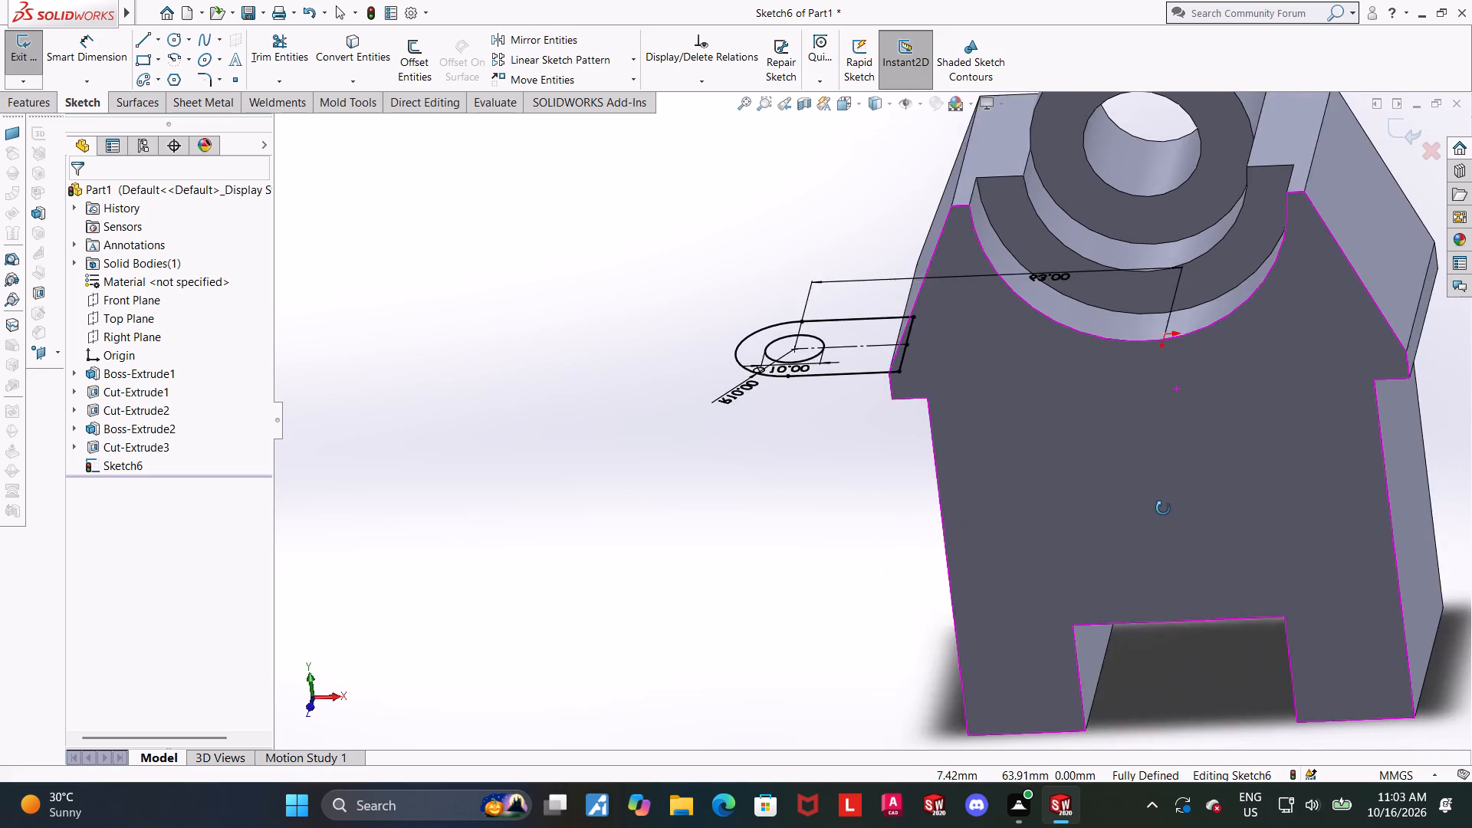
middle_drag(1163, 508, 1168, 509)
scroll(1175, 439, up, 1)
scroll(1204, 373, up, 3)
scroll(1138, 351, down, 2)
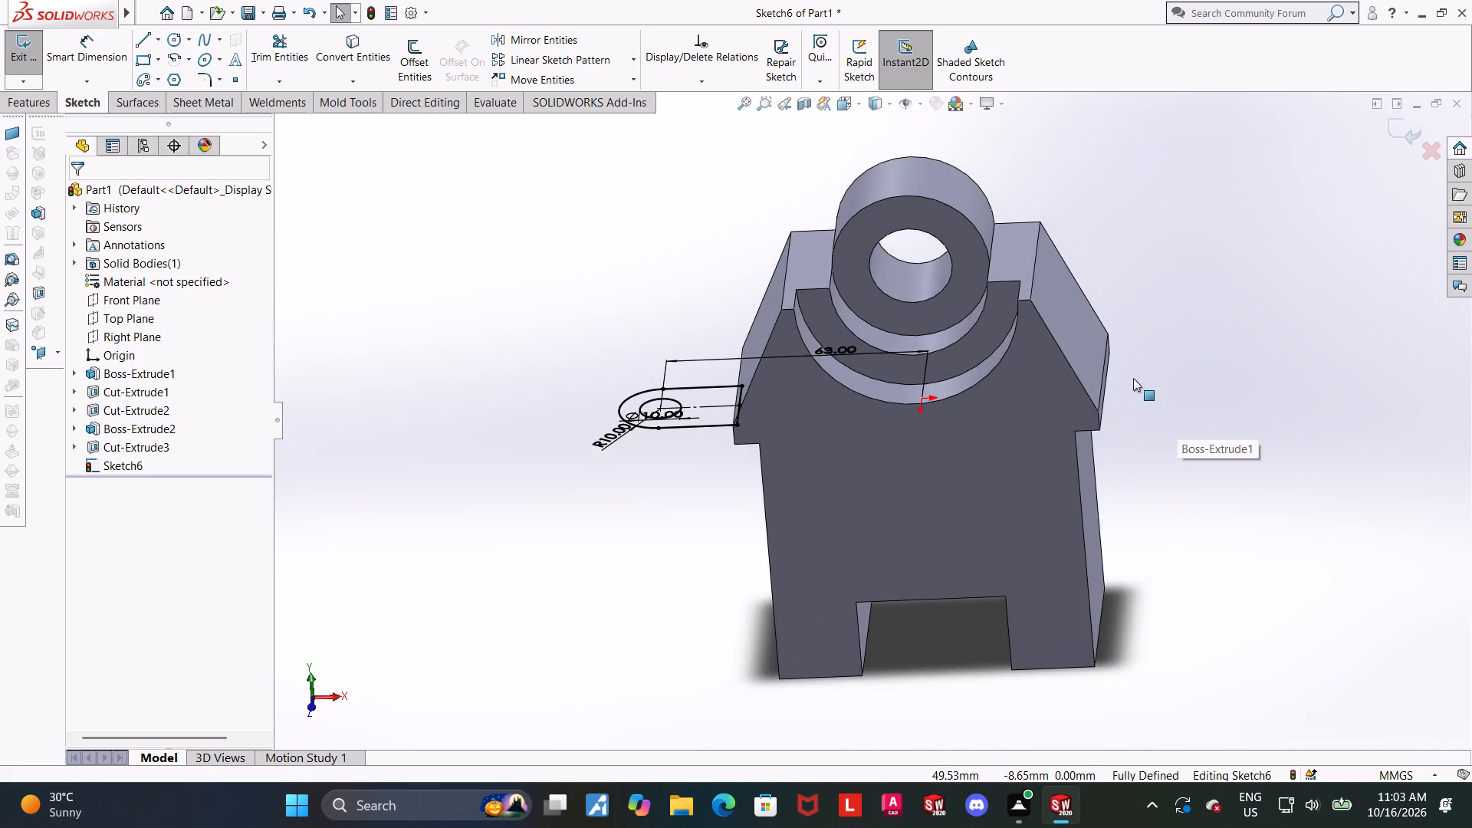
middle_drag(1139, 387, 1171, 485)
scroll(761, 342, down, 2)
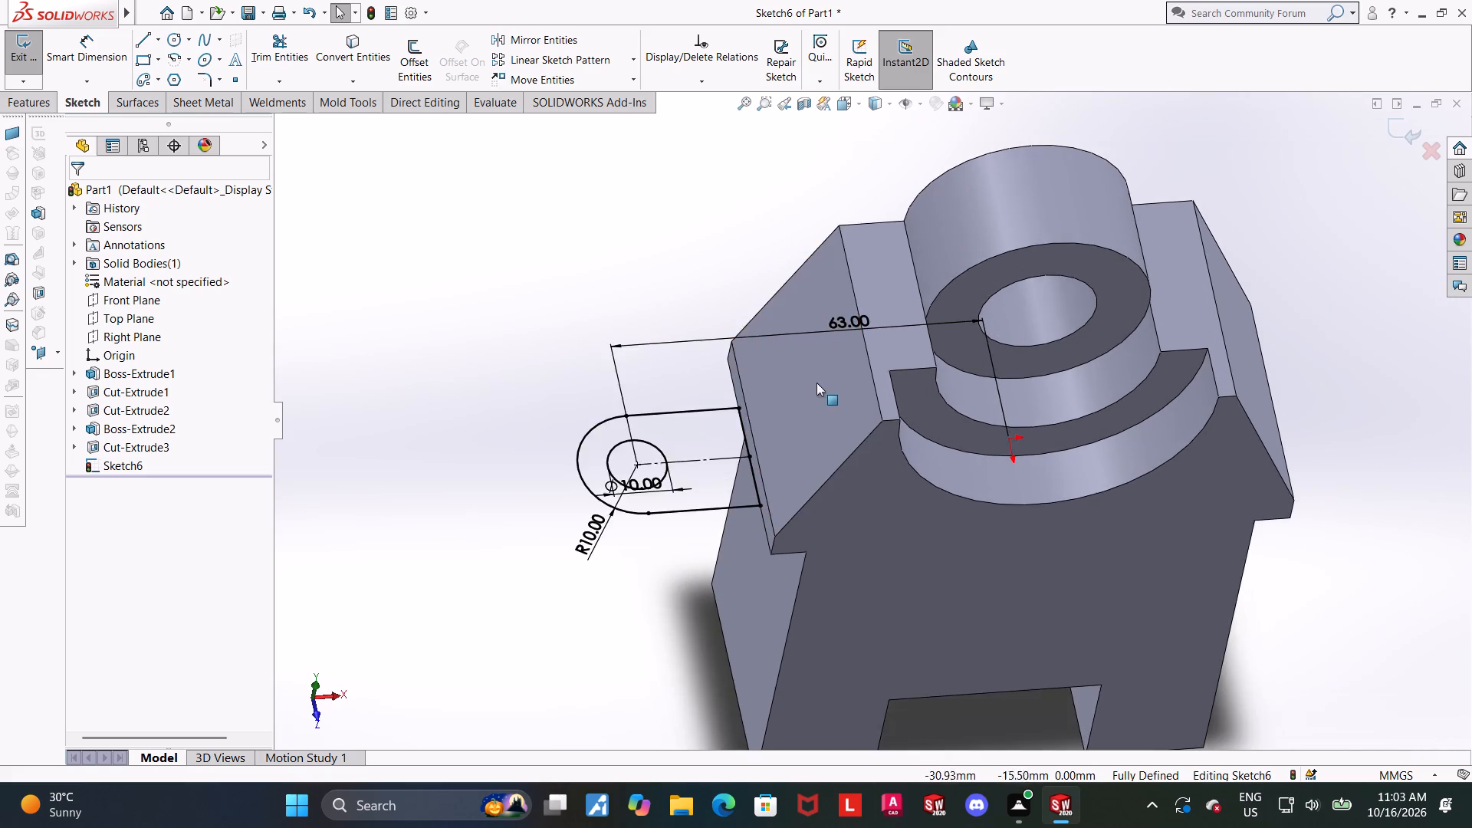
scroll(822, 386, up, 2)
scroll(791, 435, down, 2)
scroll(645, 540, down, 1)
middle_drag(643, 527, 648, 541)
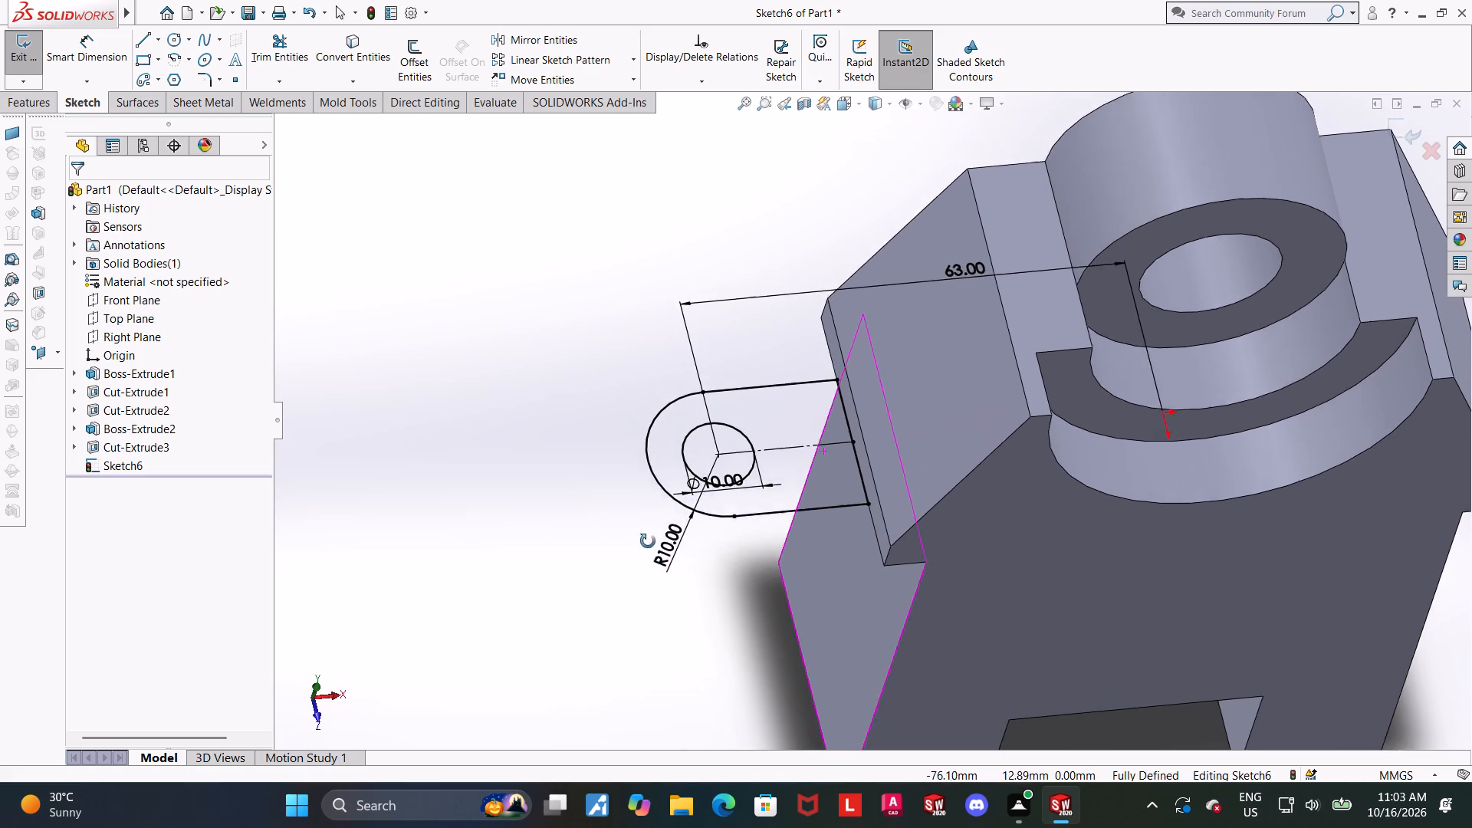
middle_drag(648, 541, 642, 501)
scroll(752, 462, up, 2)
scroll(987, 440, down, 1)
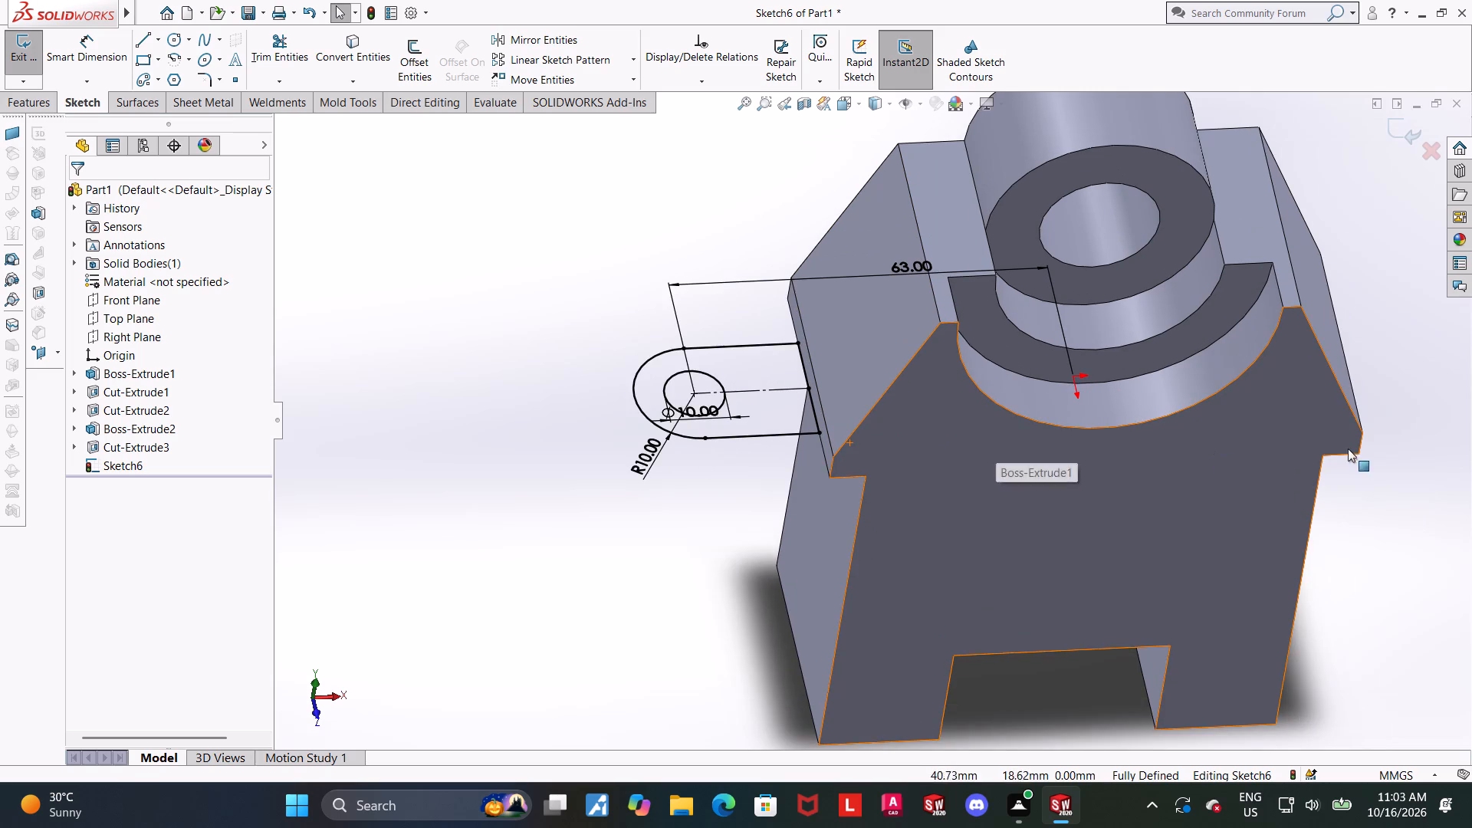
click(1361, 495)
middle_drag(766, 422, 753, 448)
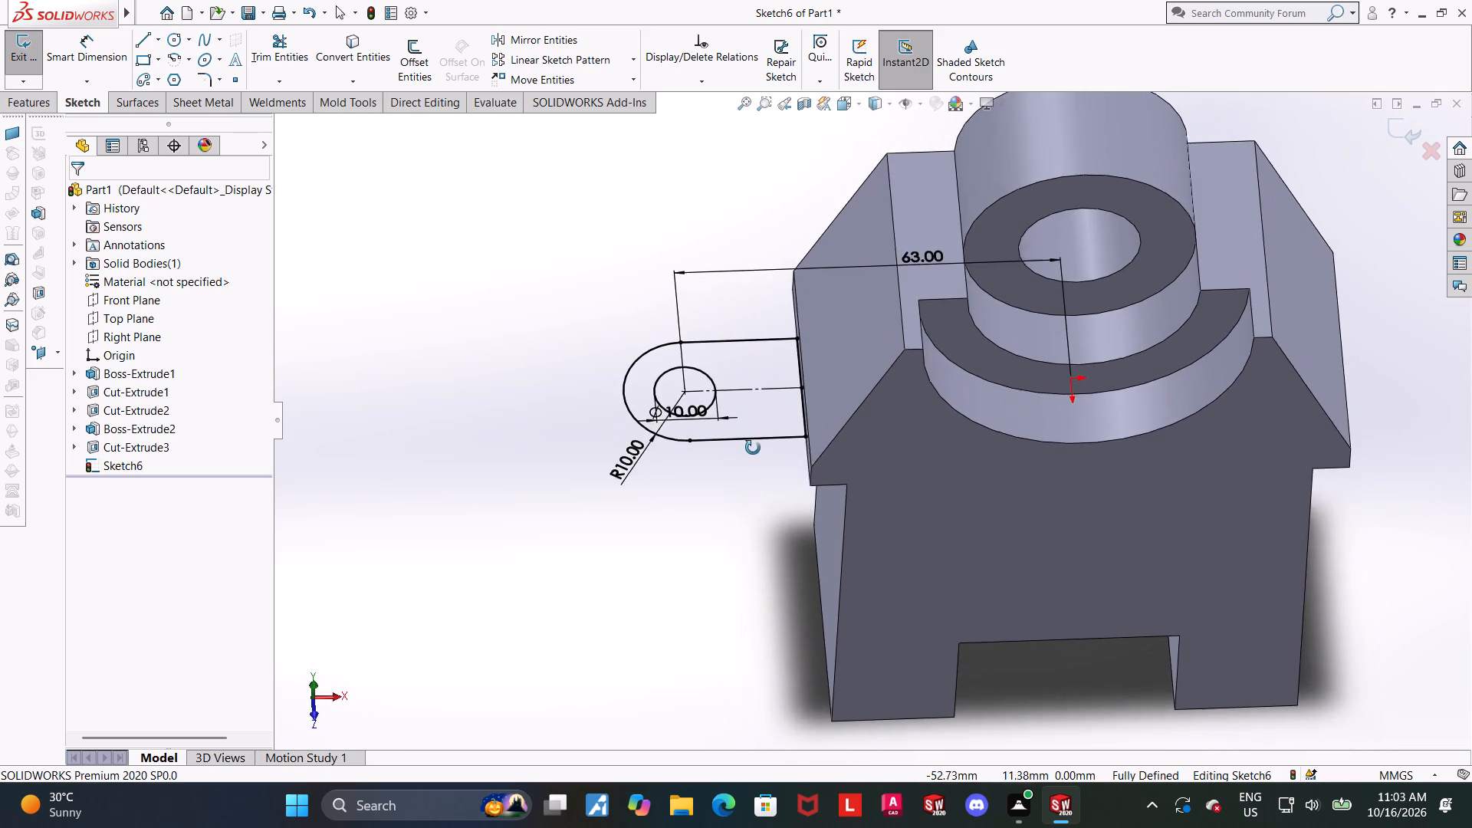
middle_drag(753, 448, 756, 448)
middle_drag(746, 427, 752, 448)
scroll(748, 418, down, 1)
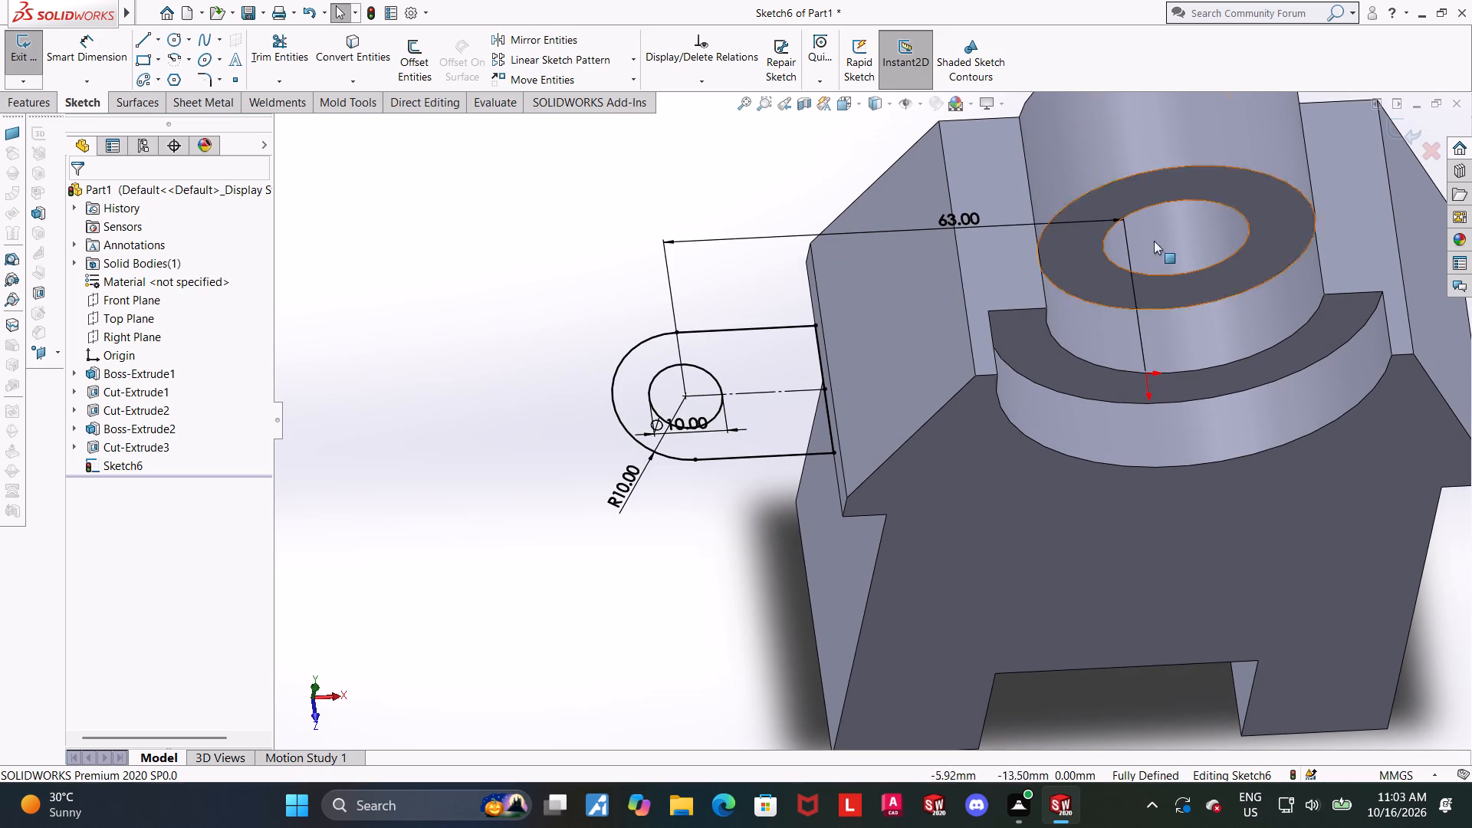
Exit the sketch and extrude the holed tab profile 10 mm blind with the direction reversed upward, merged with the solid.
click(1389, 123)
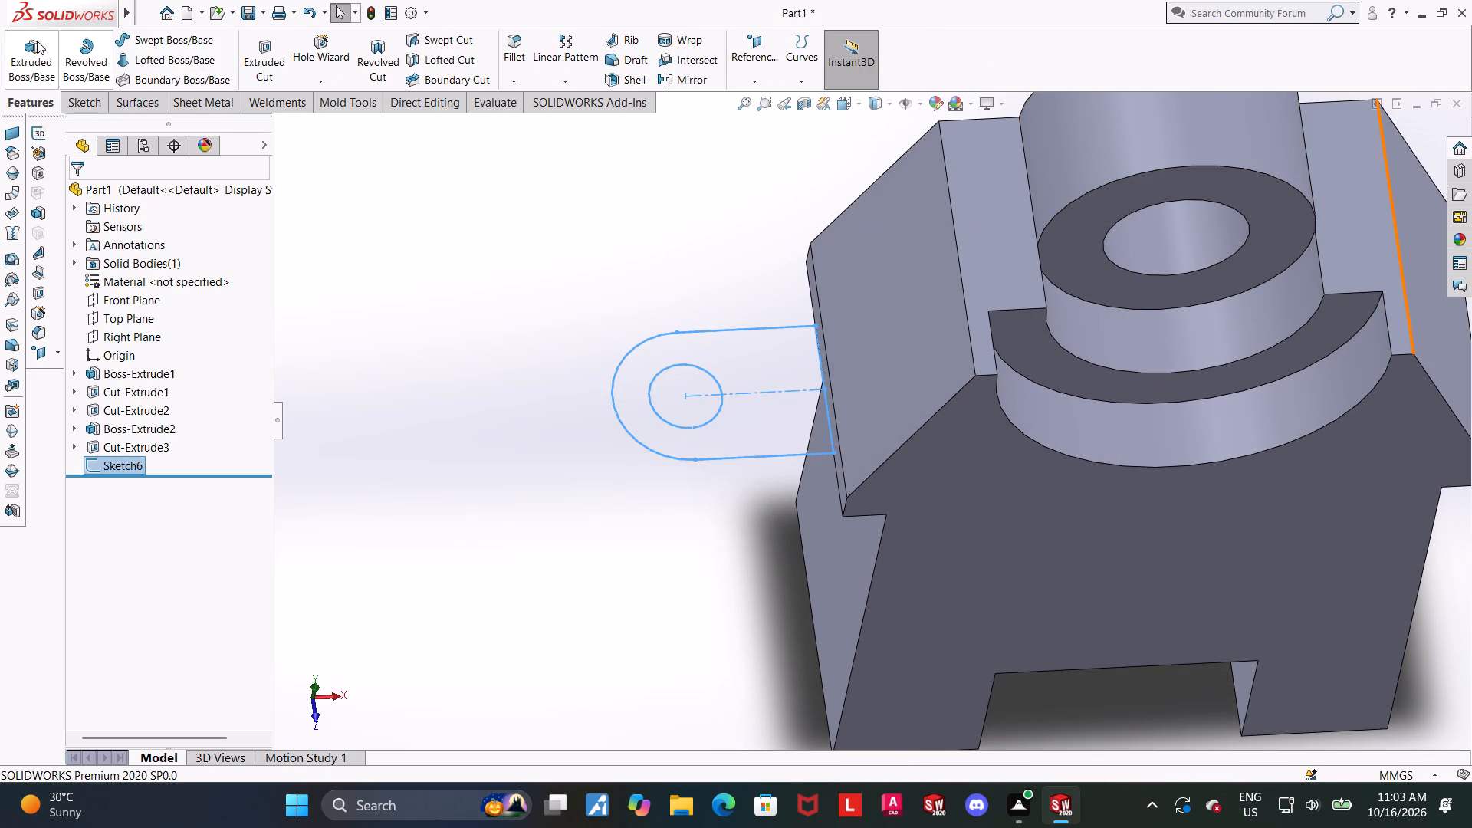
click(37, 41)
click(81, 307)
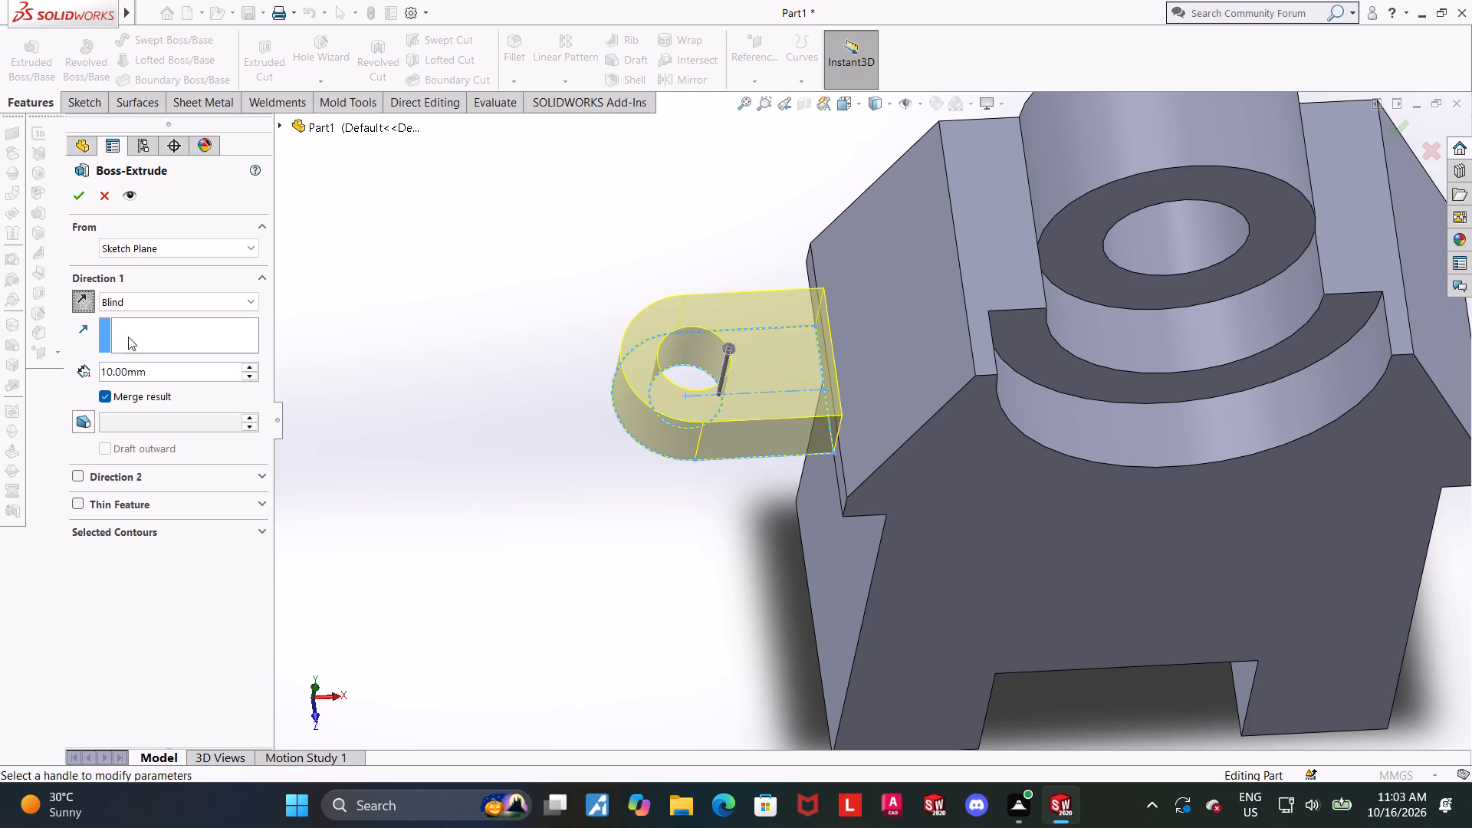
middle_drag(642, 414, 646, 349)
click(83, 202)
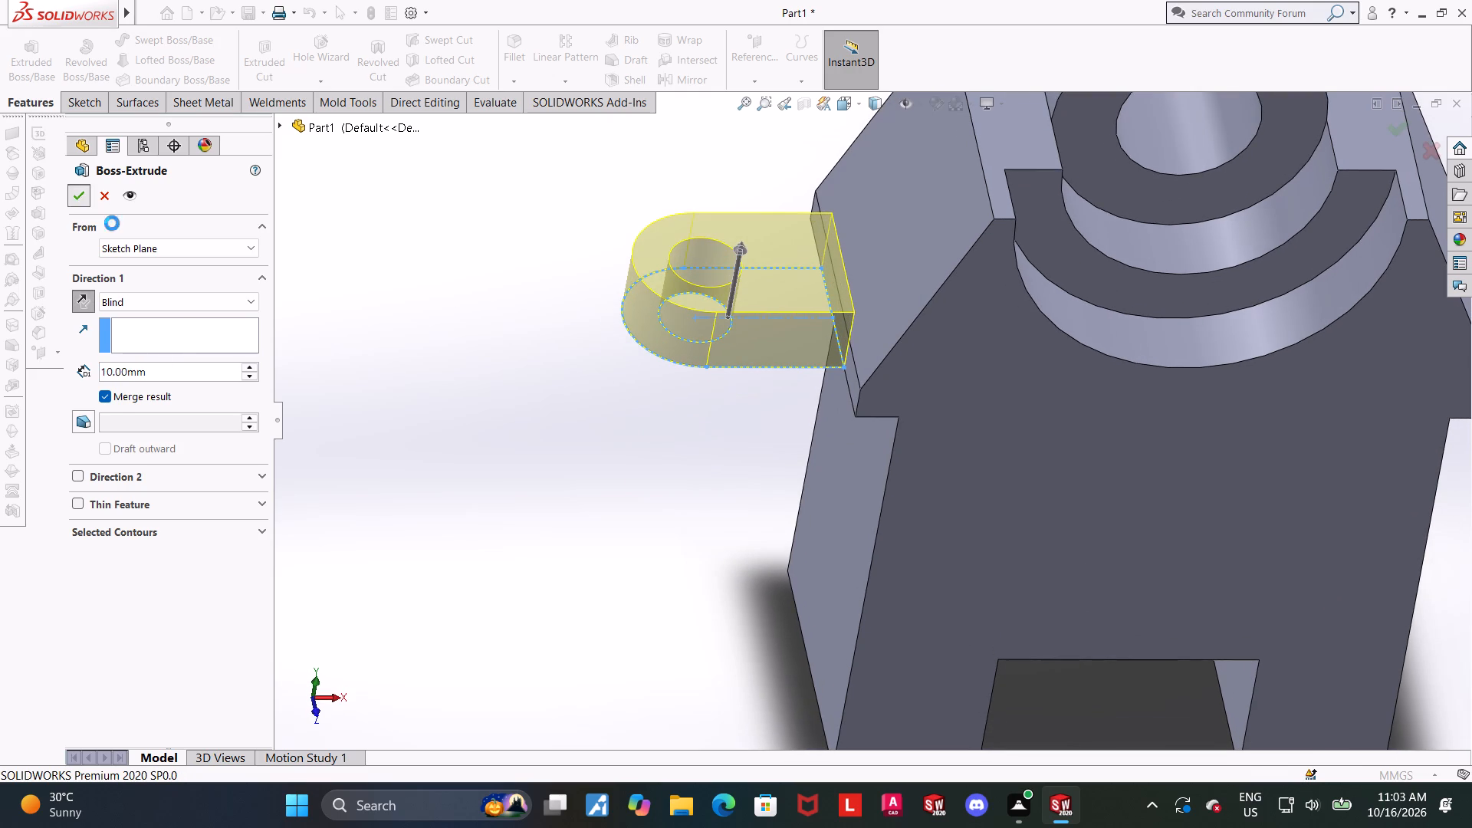
middle_drag(498, 375, 493, 449)
click(495, 437)
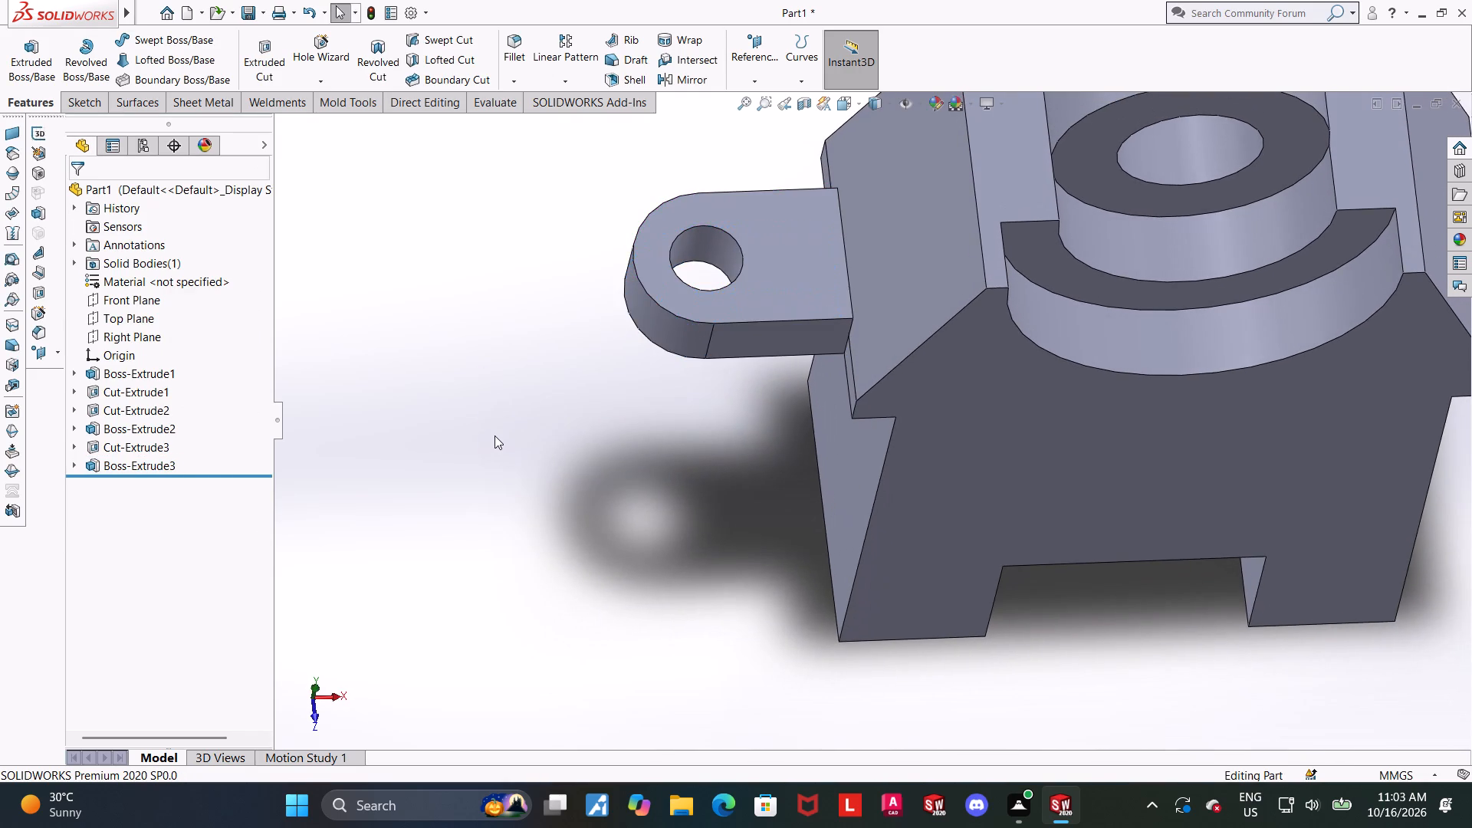
Reopen the extruded tab's sketch for editing and view it normal to its plane.
middle_drag(503, 419, 517, 262)
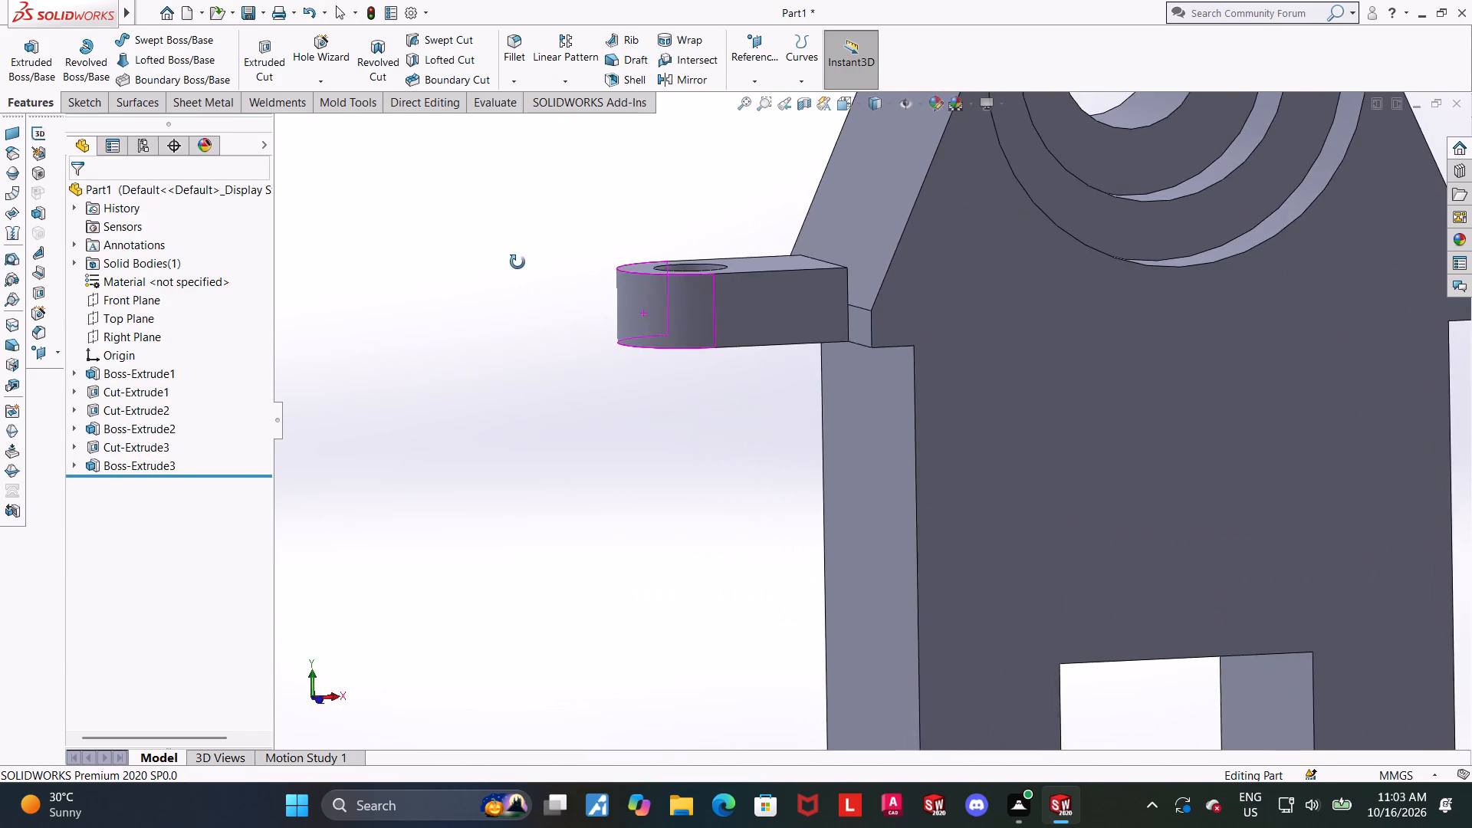
middle_drag(517, 262, 493, 300)
click(77, 464)
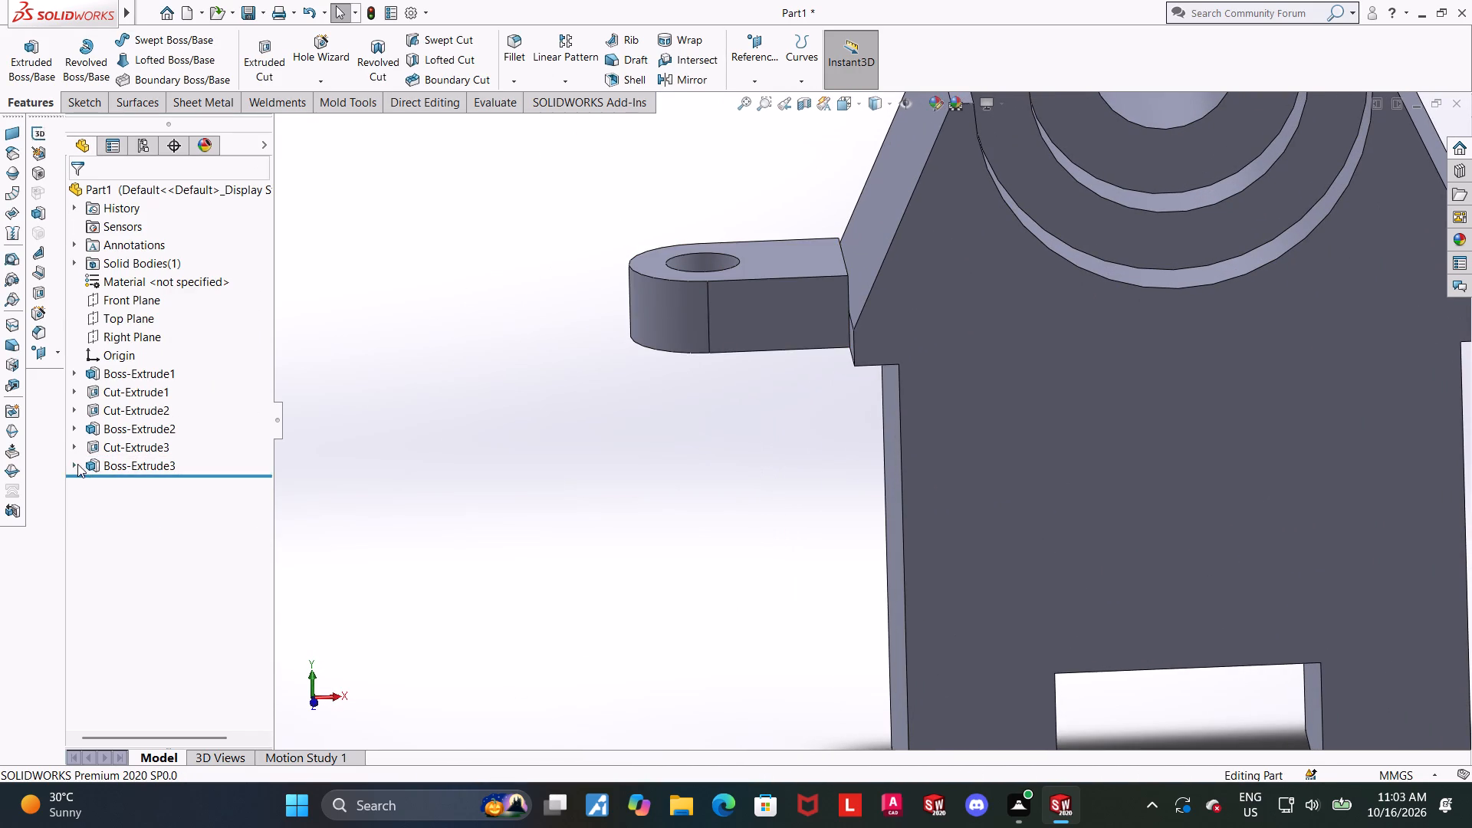
click(149, 488)
click(159, 443)
click(146, 481)
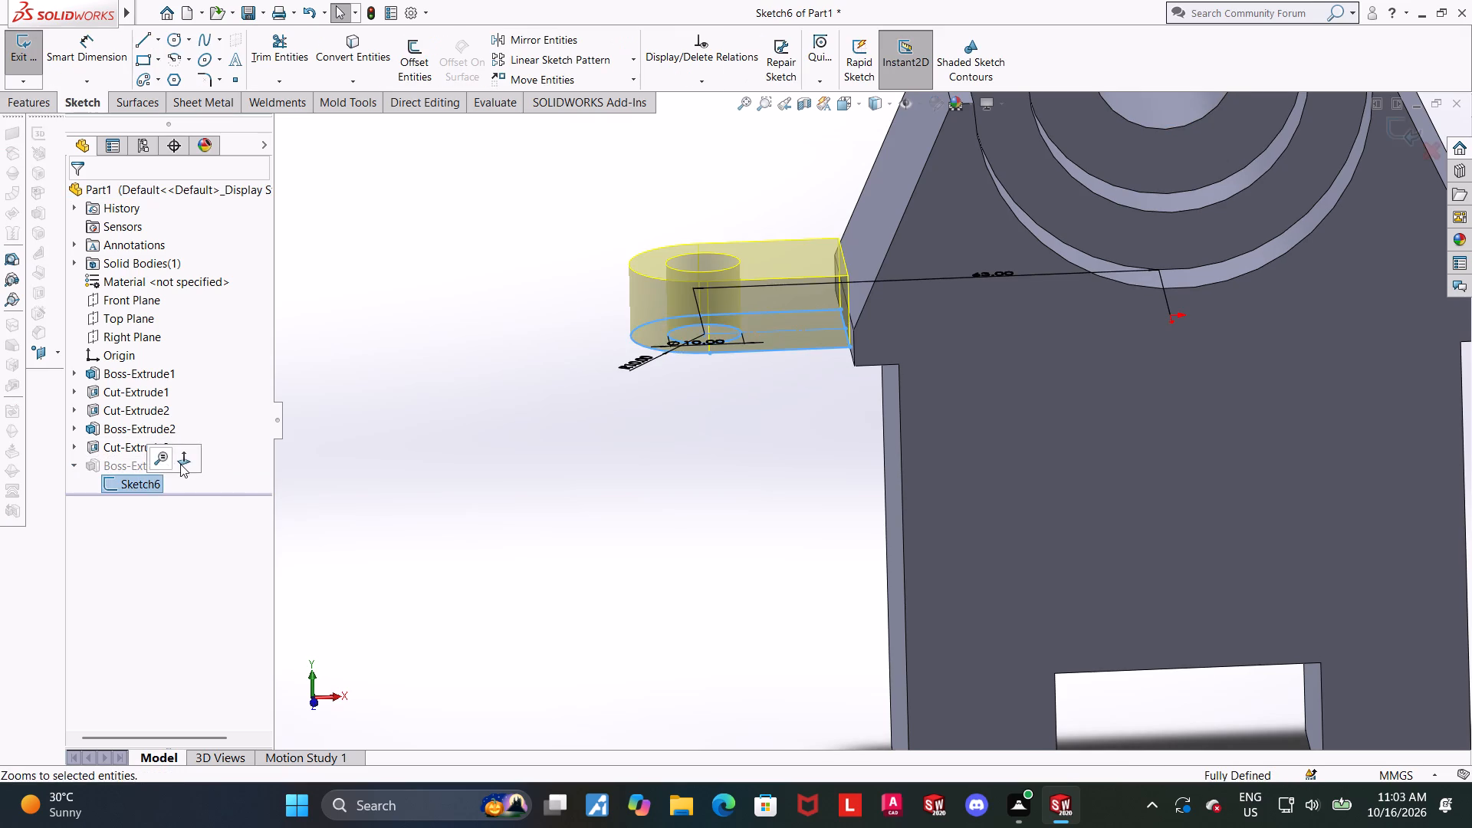
click(180, 464)
scroll(639, 465, down, 2)
scroll(531, 447, down, 3)
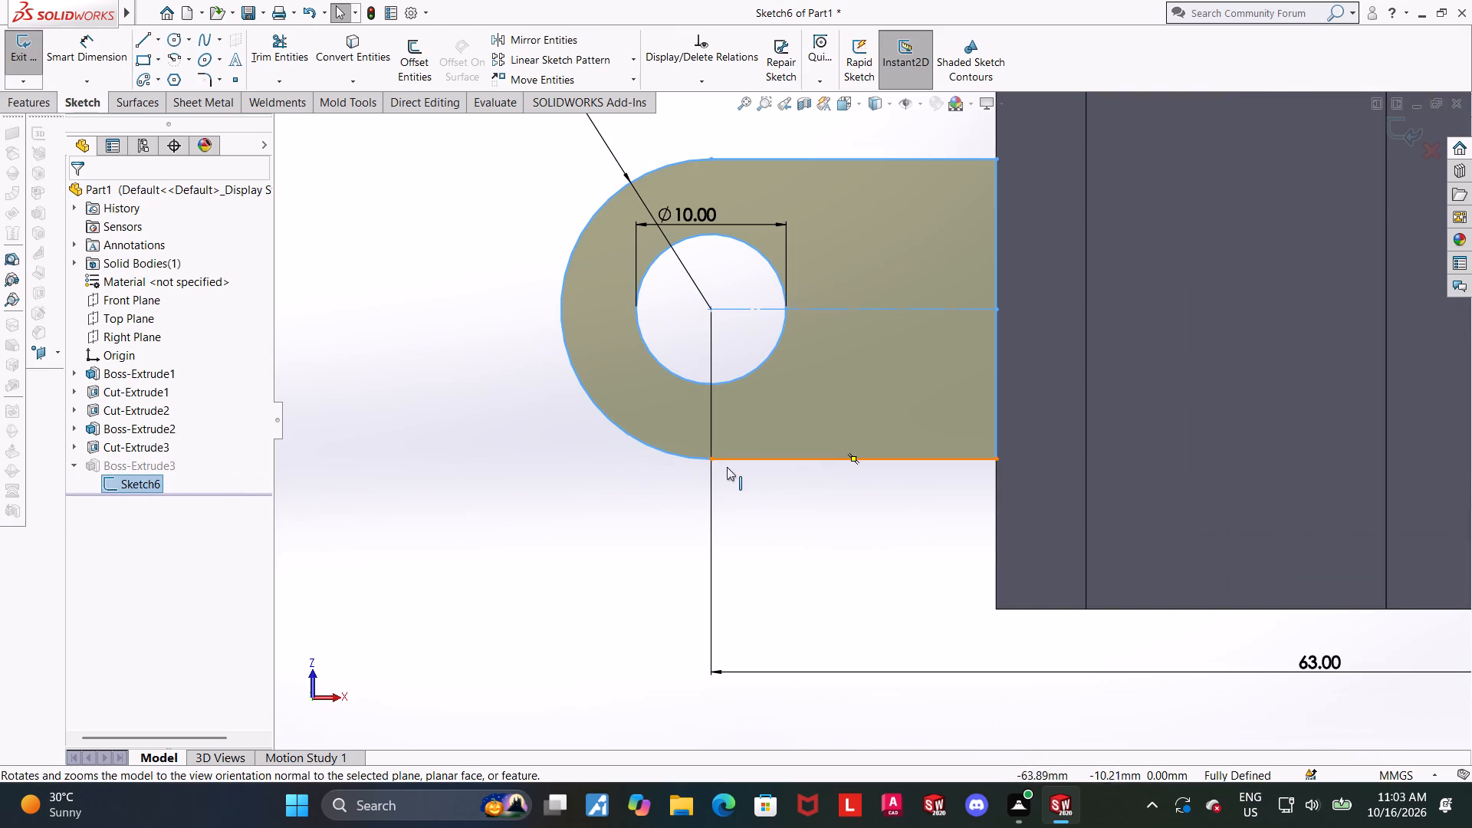
Trim away the vertical line closing the tab profile at the solid's outer edge.
drag(999, 363, 1049, 364)
scroll(1047, 363, up, 4)
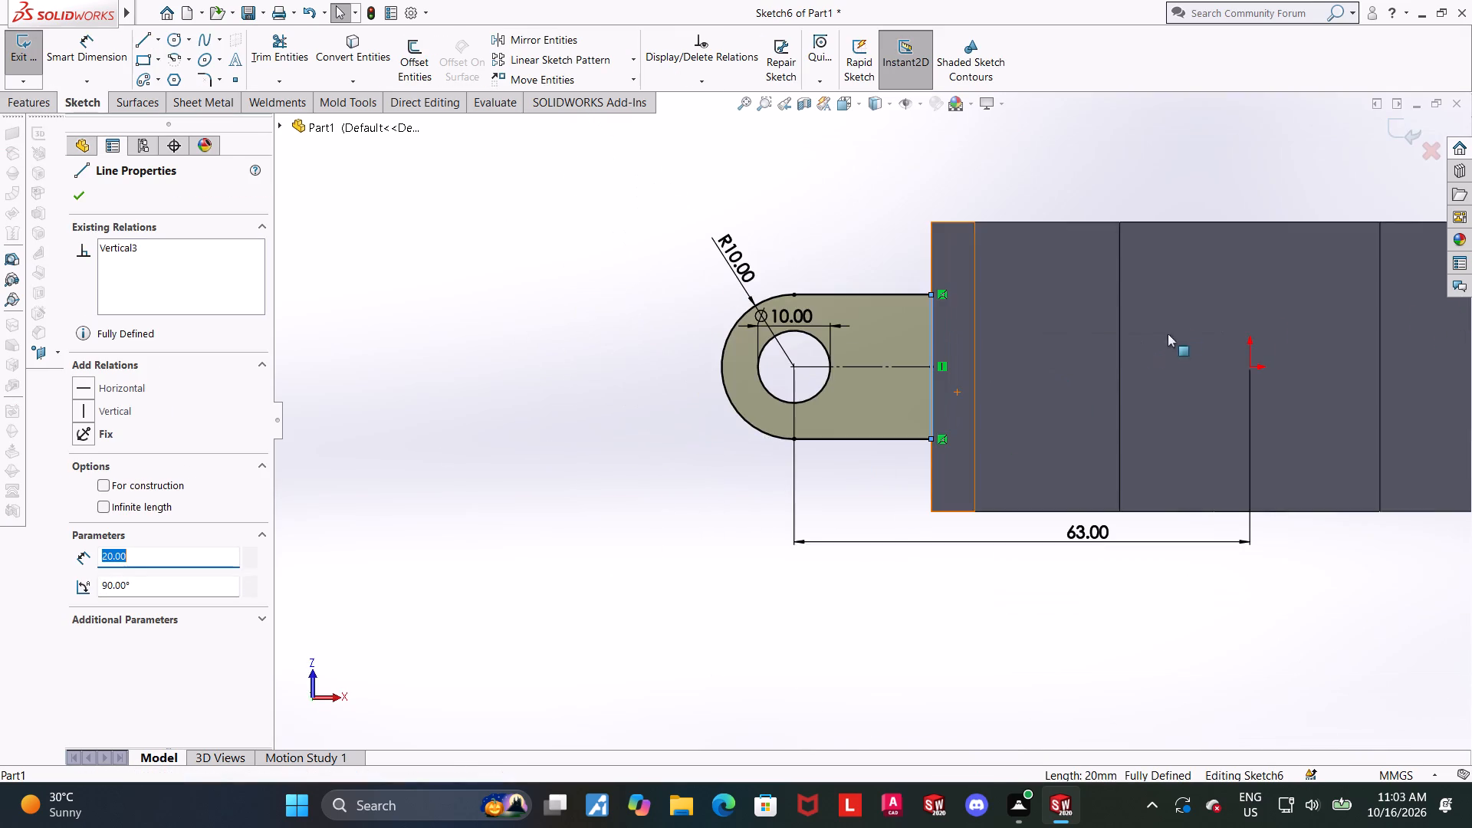
scroll(1090, 339, down, 4)
click(647, 206)
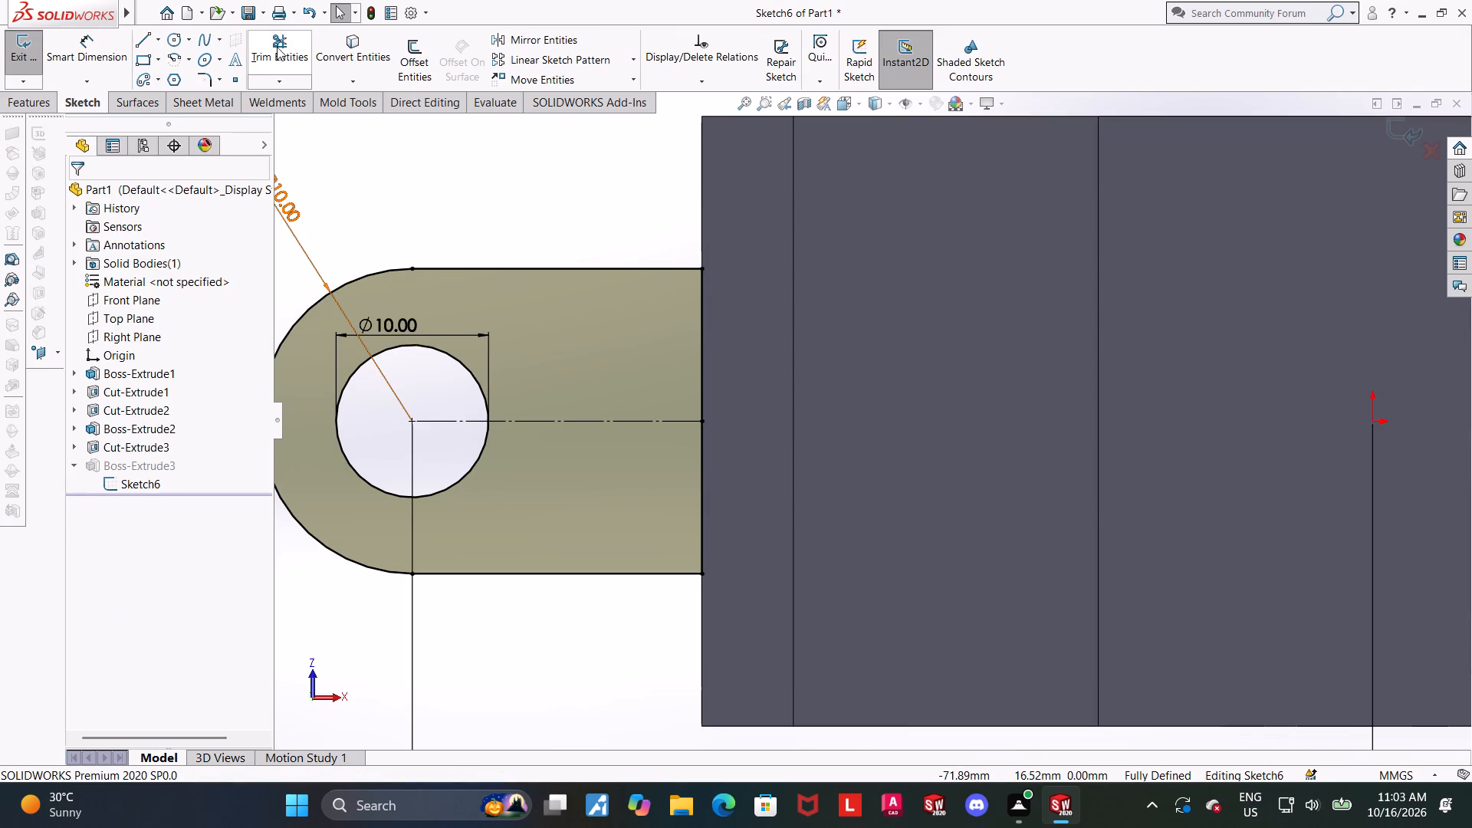
click(285, 46)
drag(731, 474, 678, 465)
drag(728, 363, 580, 310)
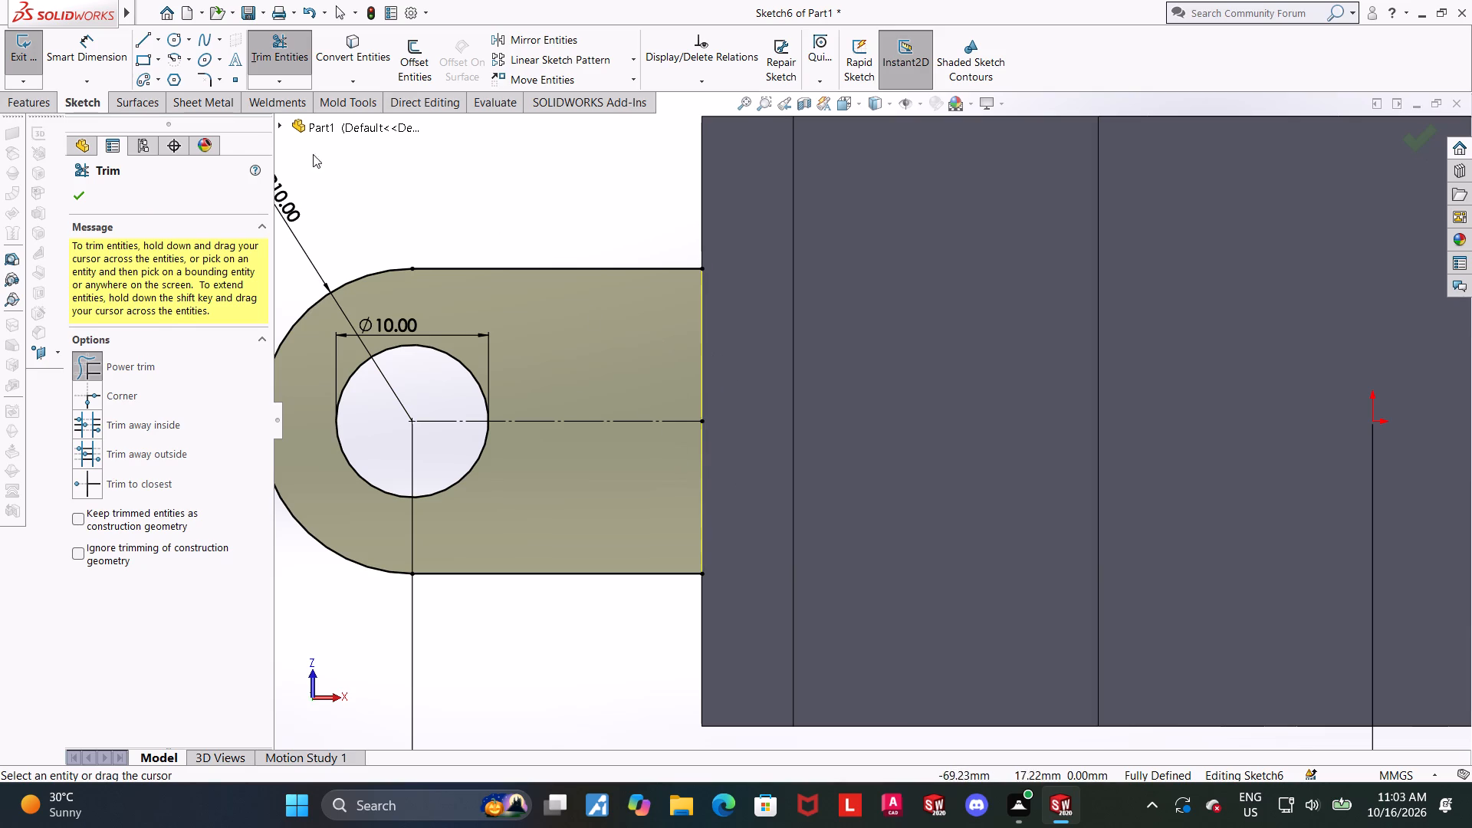
key(Escape)
Draw three connected lines extending the tab profile 6 mm into the solid, with the new vertical end on the inner edge.
double_click(145, 36)
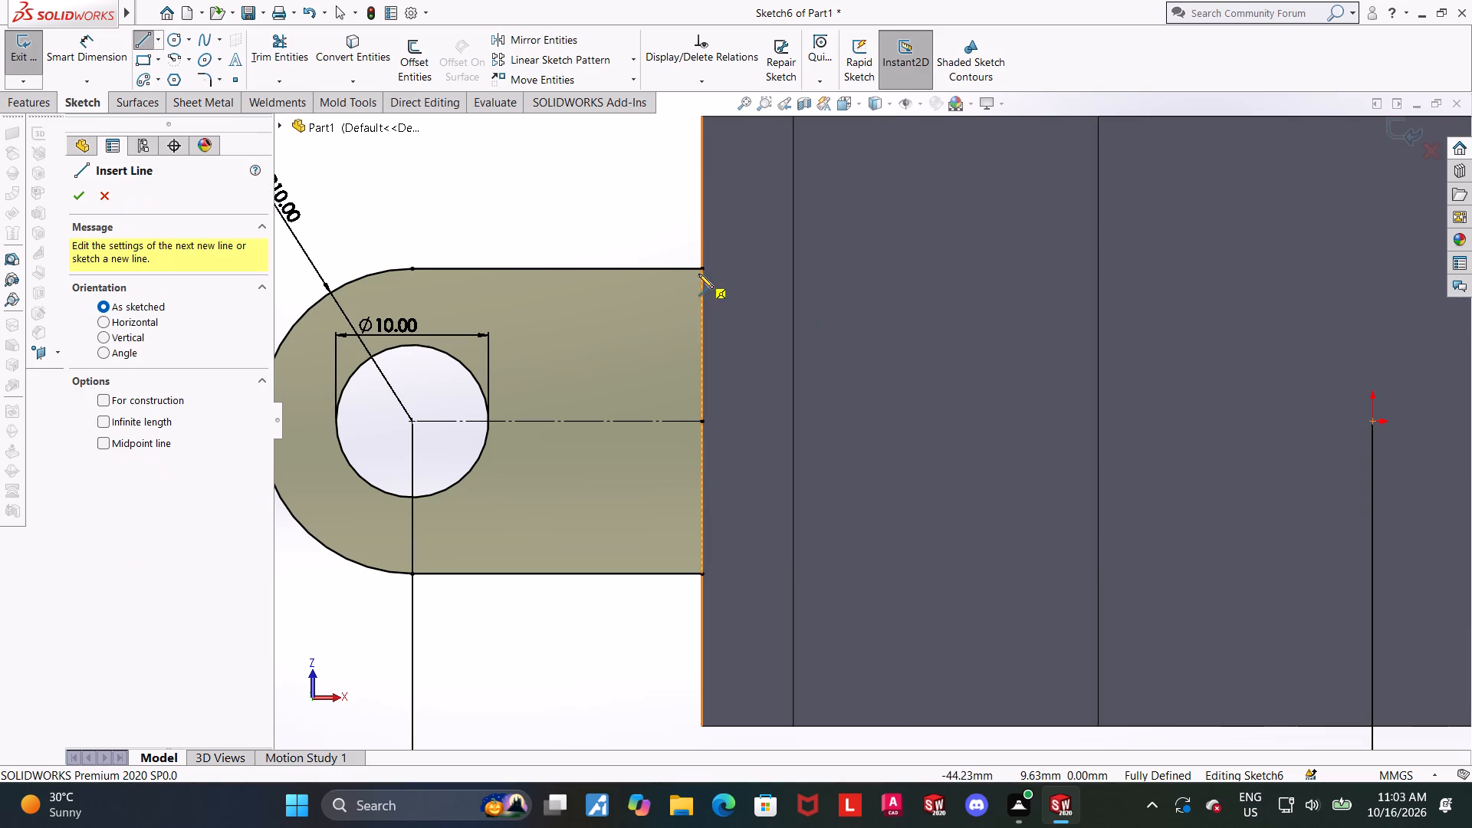
click(699, 264)
click(792, 270)
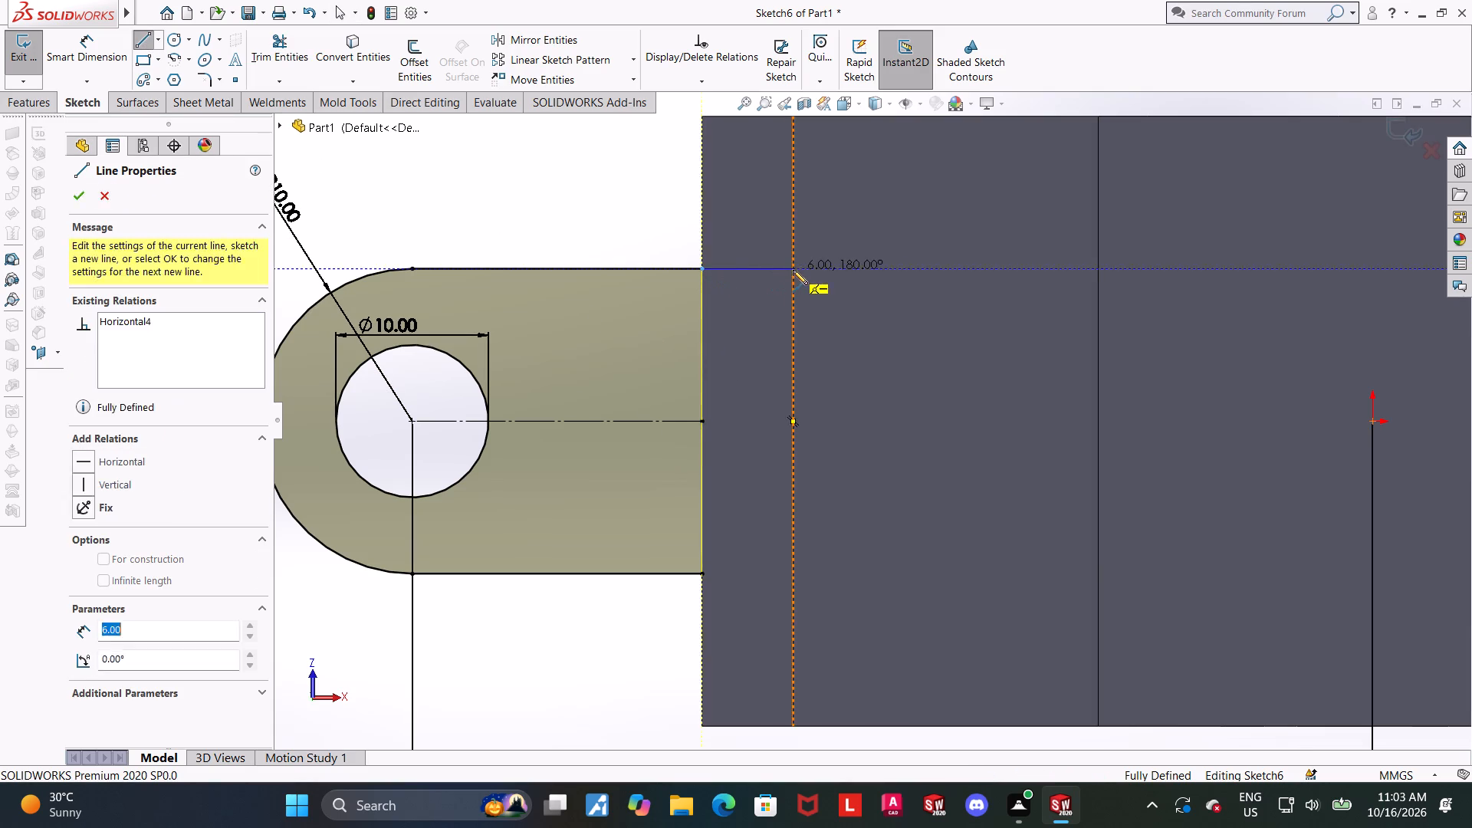
click(795, 573)
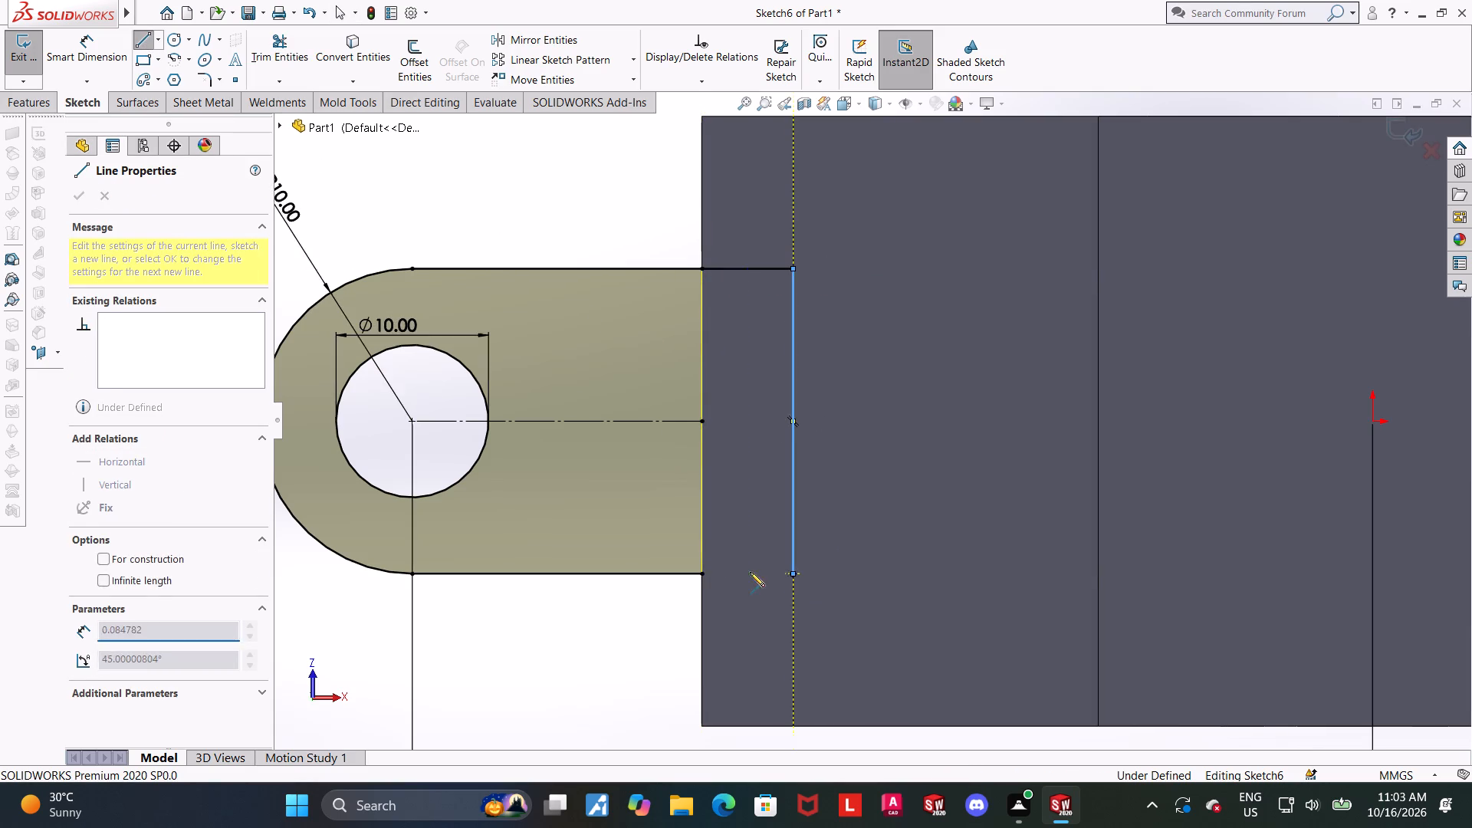
click(708, 577)
key(Escape)
key(Escape)
scroll(740, 583, up, 4)
key(Escape)
Try to exit the tab sketch and rebuild, checking it for Boss Extrude use and running Repair Sketch for gaps.
scroll(797, 554, up, 2)
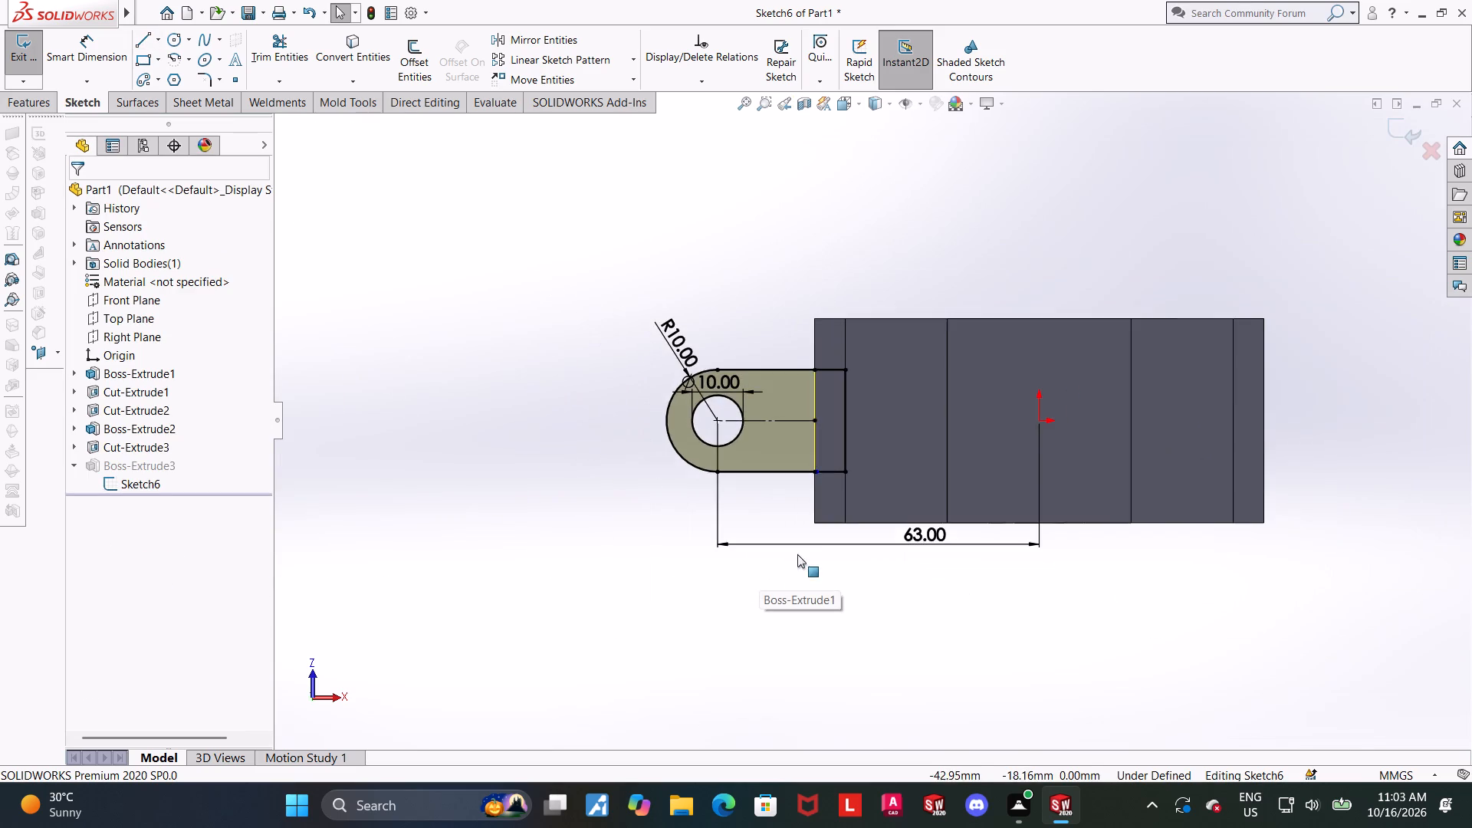
scroll(1024, 421, down, 2)
scroll(1159, 408, up, 4)
click(1171, 409)
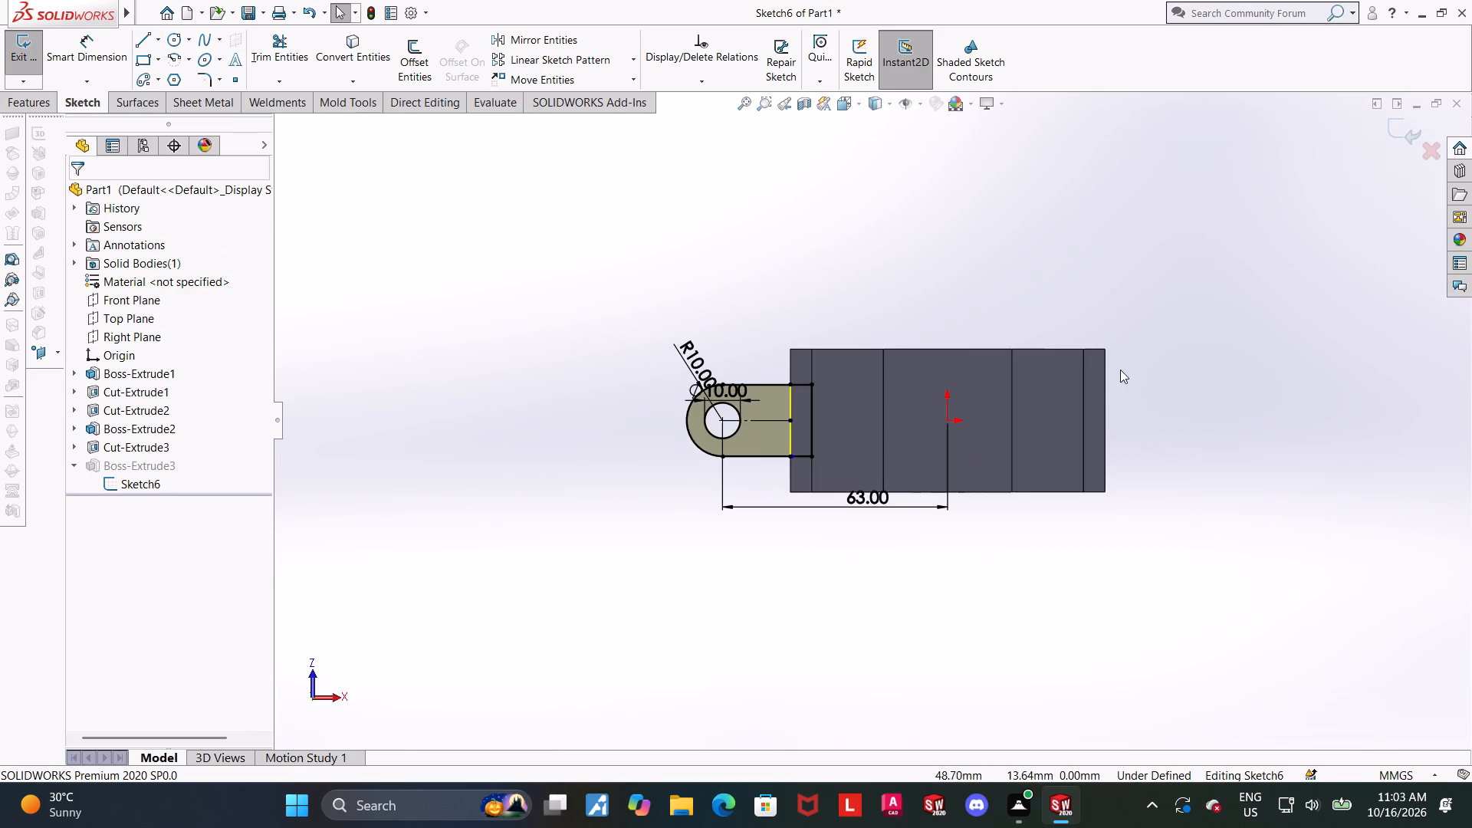
middle_drag(1120, 370, 1154, 781)
middle_drag(1154, 438, 1230, 448)
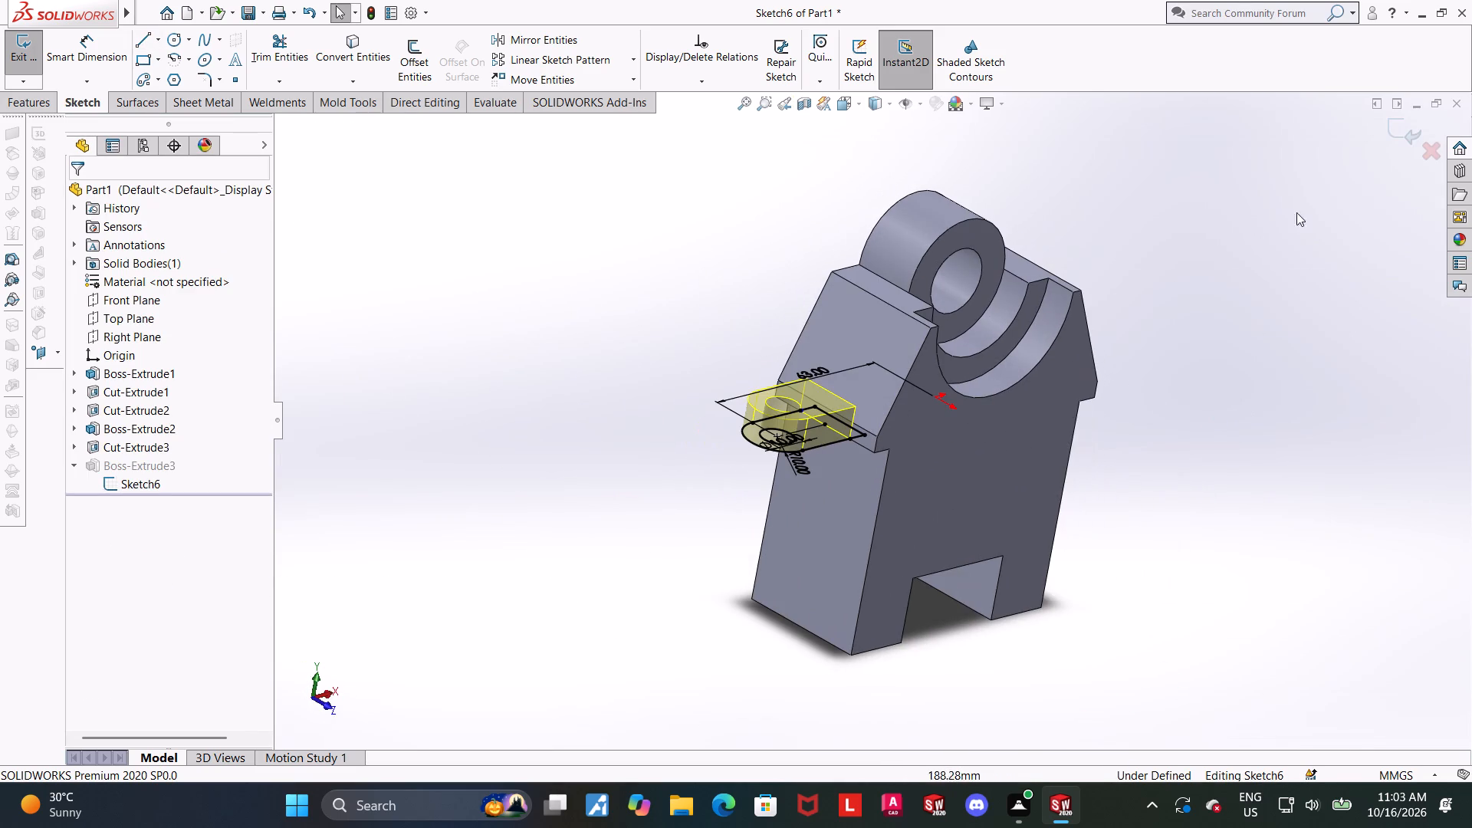
click(1390, 135)
scroll(1105, 363, down, 1)
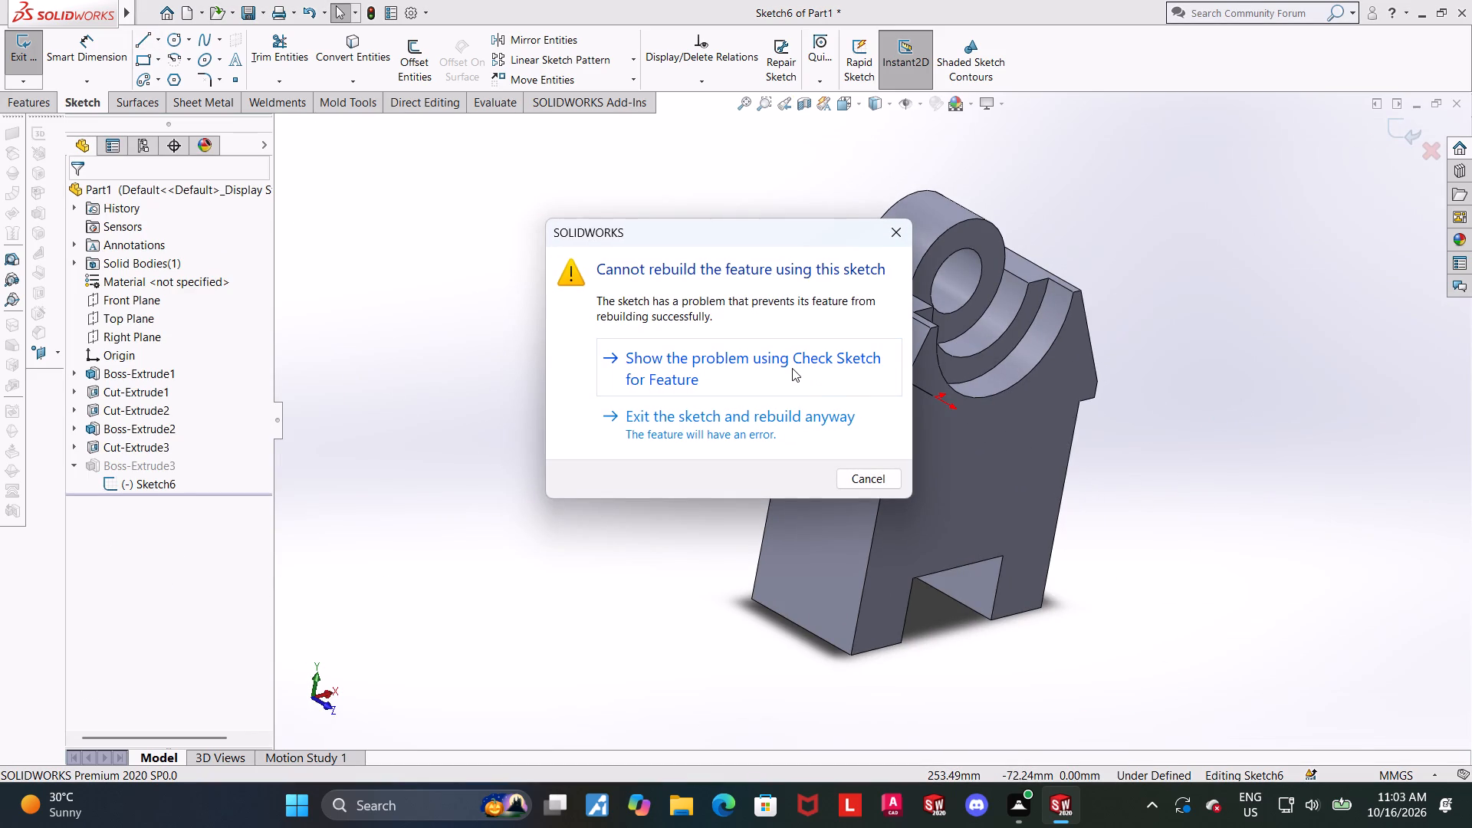
click(790, 370)
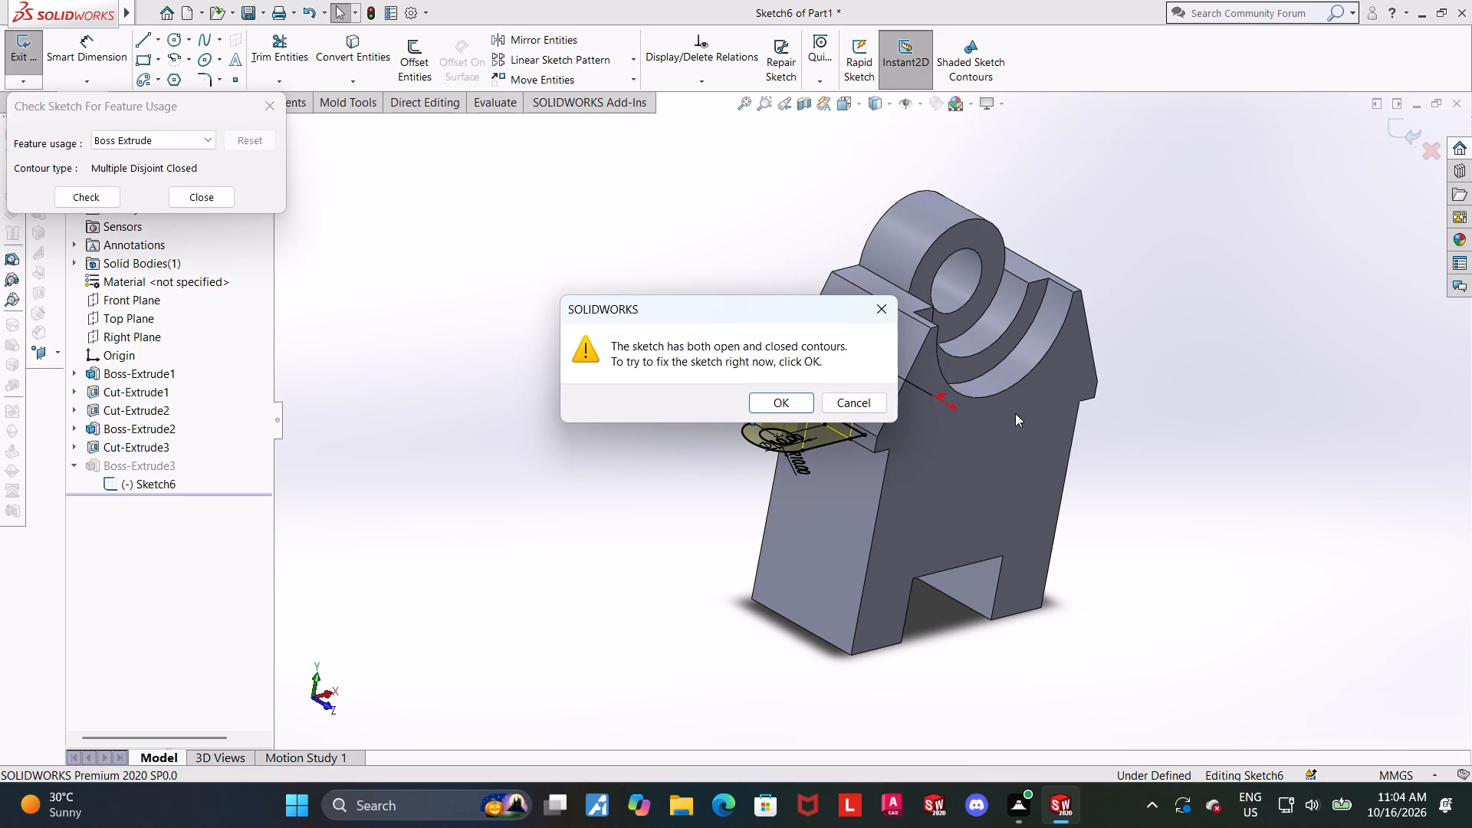
click(802, 403)
scroll(945, 397, down, 3)
middle_drag(894, 460, 816, 478)
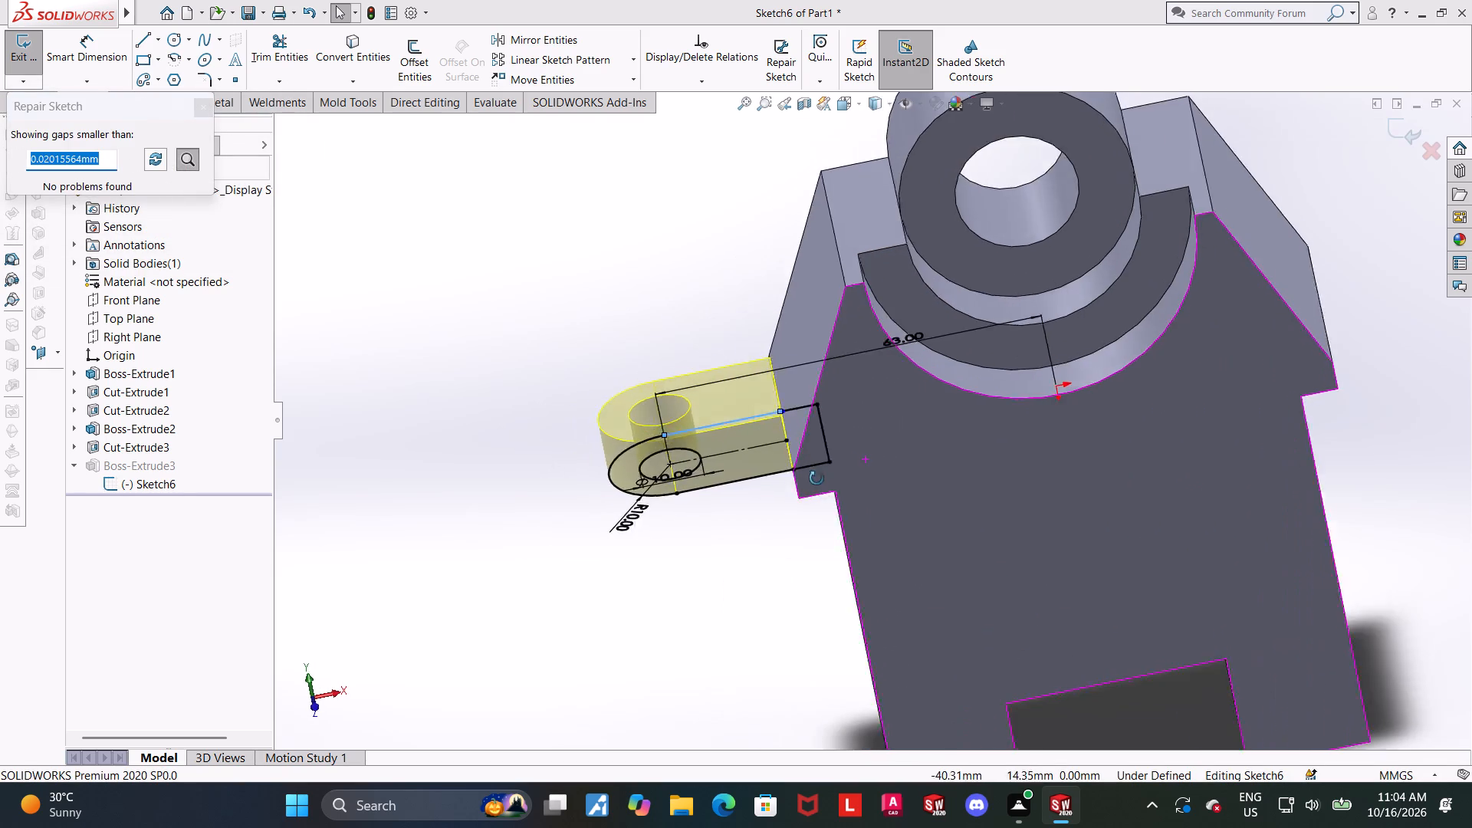
middle_drag(816, 478, 835, 508)
drag(517, 492, 525, 494)
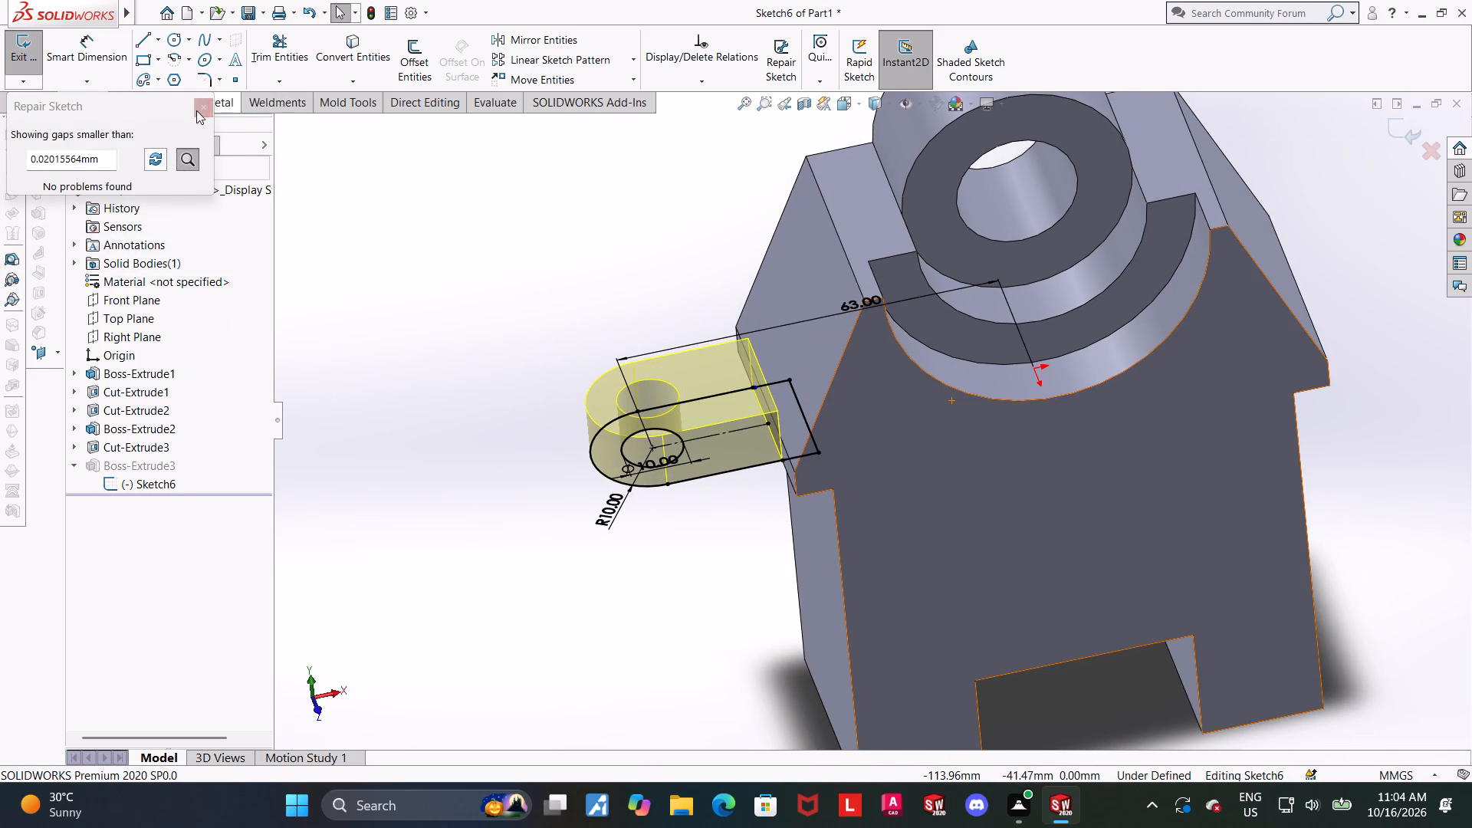
click(196, 110)
View the tab sketch normal to its plane and join the loose endpoint of the lower extension line to the profile's endpoint at the solid's outer edge.
middle_drag(485, 454, 440, 218)
click(136, 486)
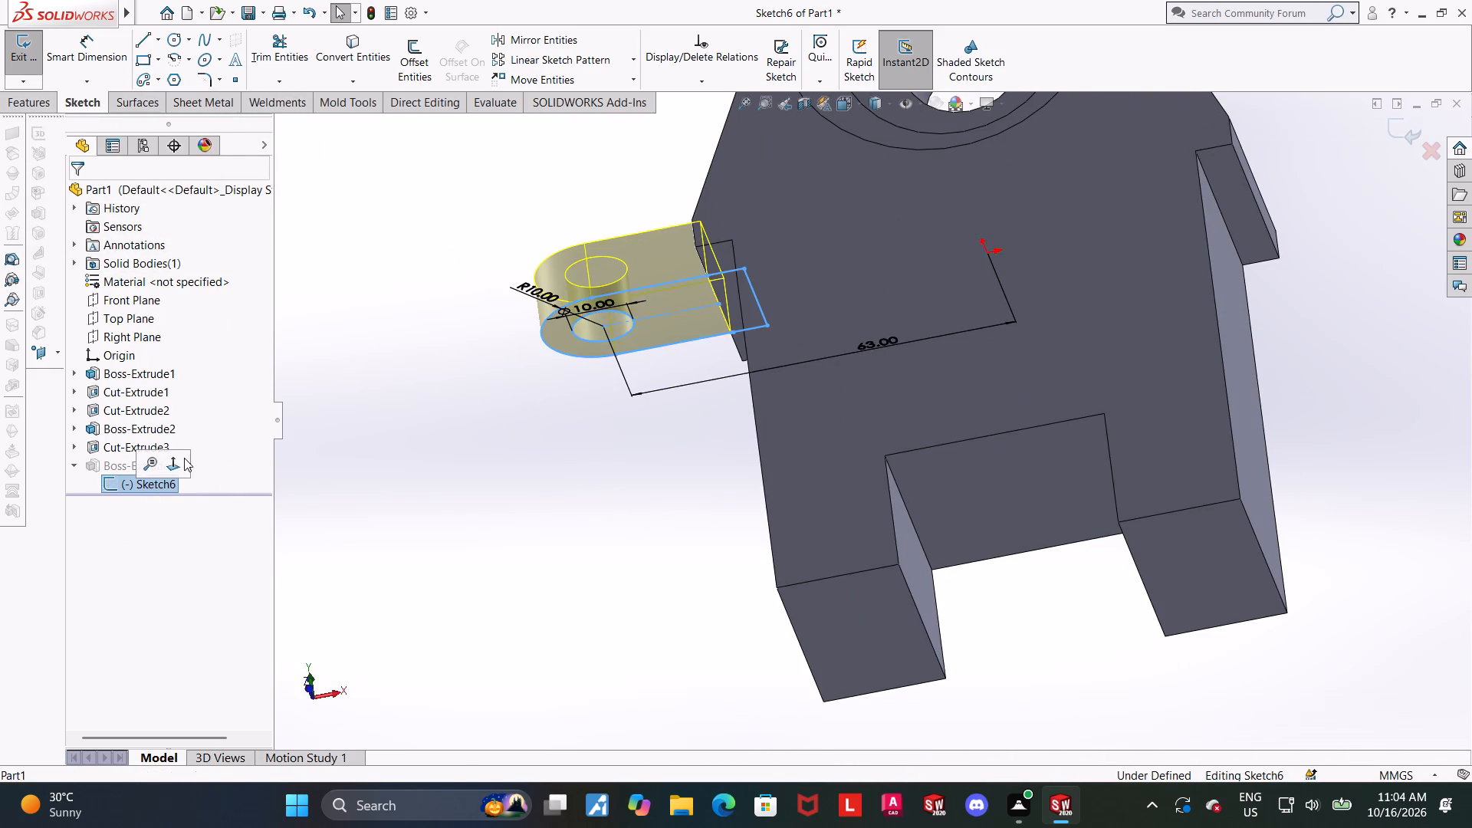
click(176, 463)
click(658, 527)
scroll(703, 458, down, 5)
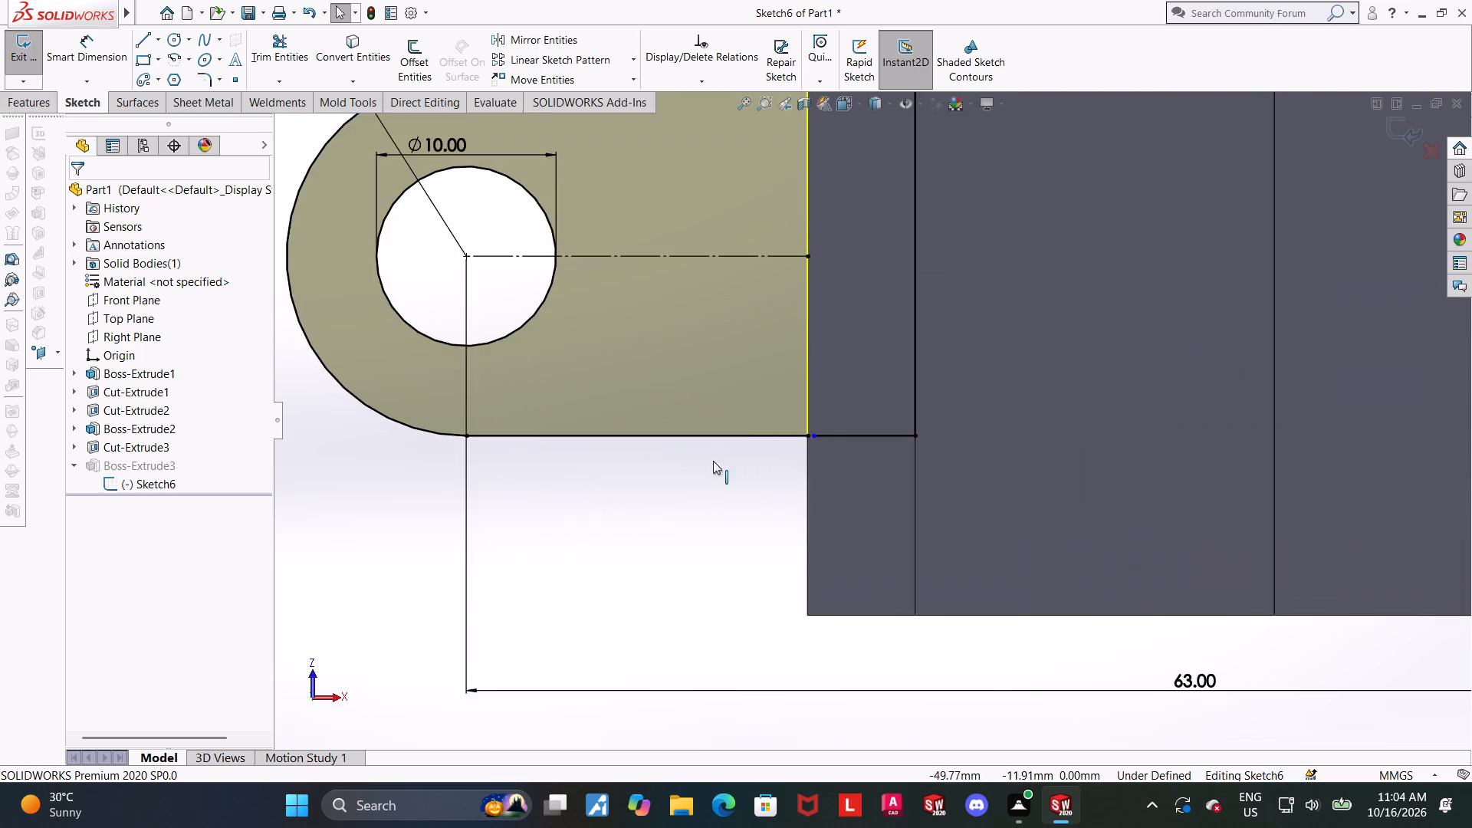
scroll(713, 461, down, 9)
ctrl+click(849, 416)
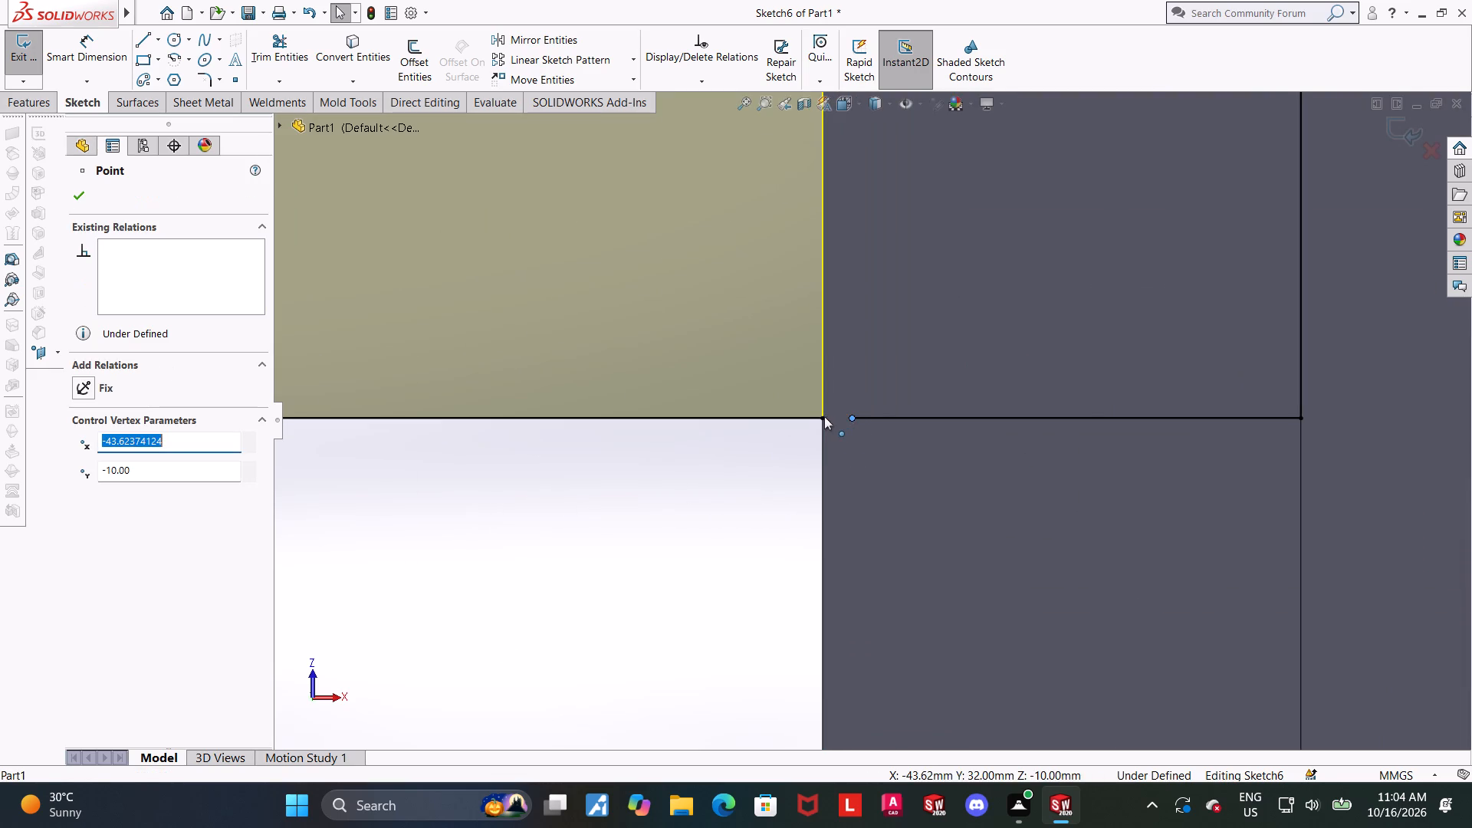
ctrl+click(824, 416)
click(89, 533)
scroll(491, 515, up, 4)
drag(625, 519, 632, 508)
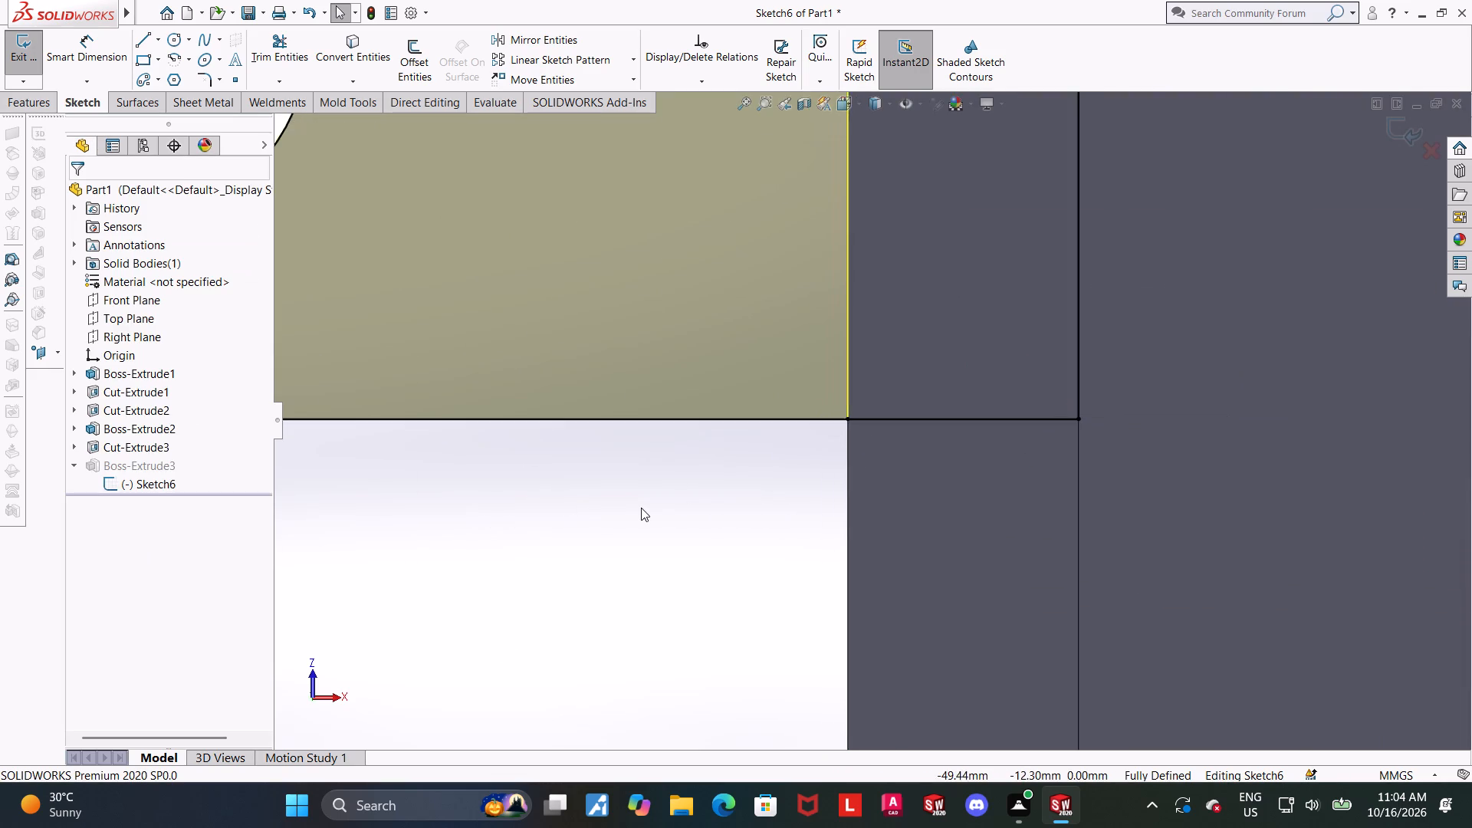
Exit the tab sketch to rebuild the extruded tab with its profile extended into the solid, and inspect the result.
scroll(642, 508, up, 6)
scroll(852, 248, down, 4)
middle_drag(850, 253, 866, 417)
scroll(866, 417, up, 6)
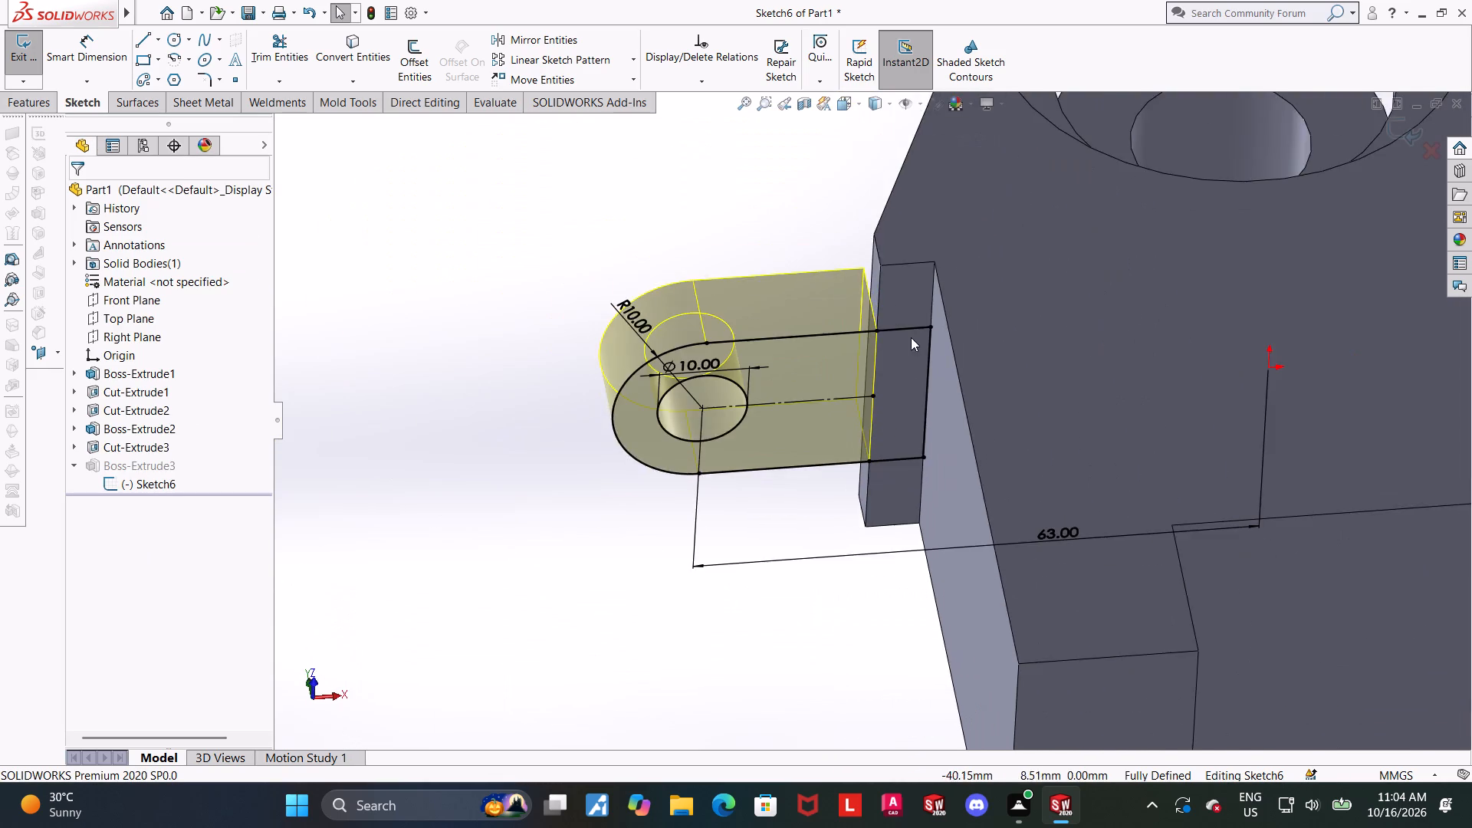
scroll(910, 337, up, 2)
middle_drag(904, 340, 956, 521)
click(1399, 127)
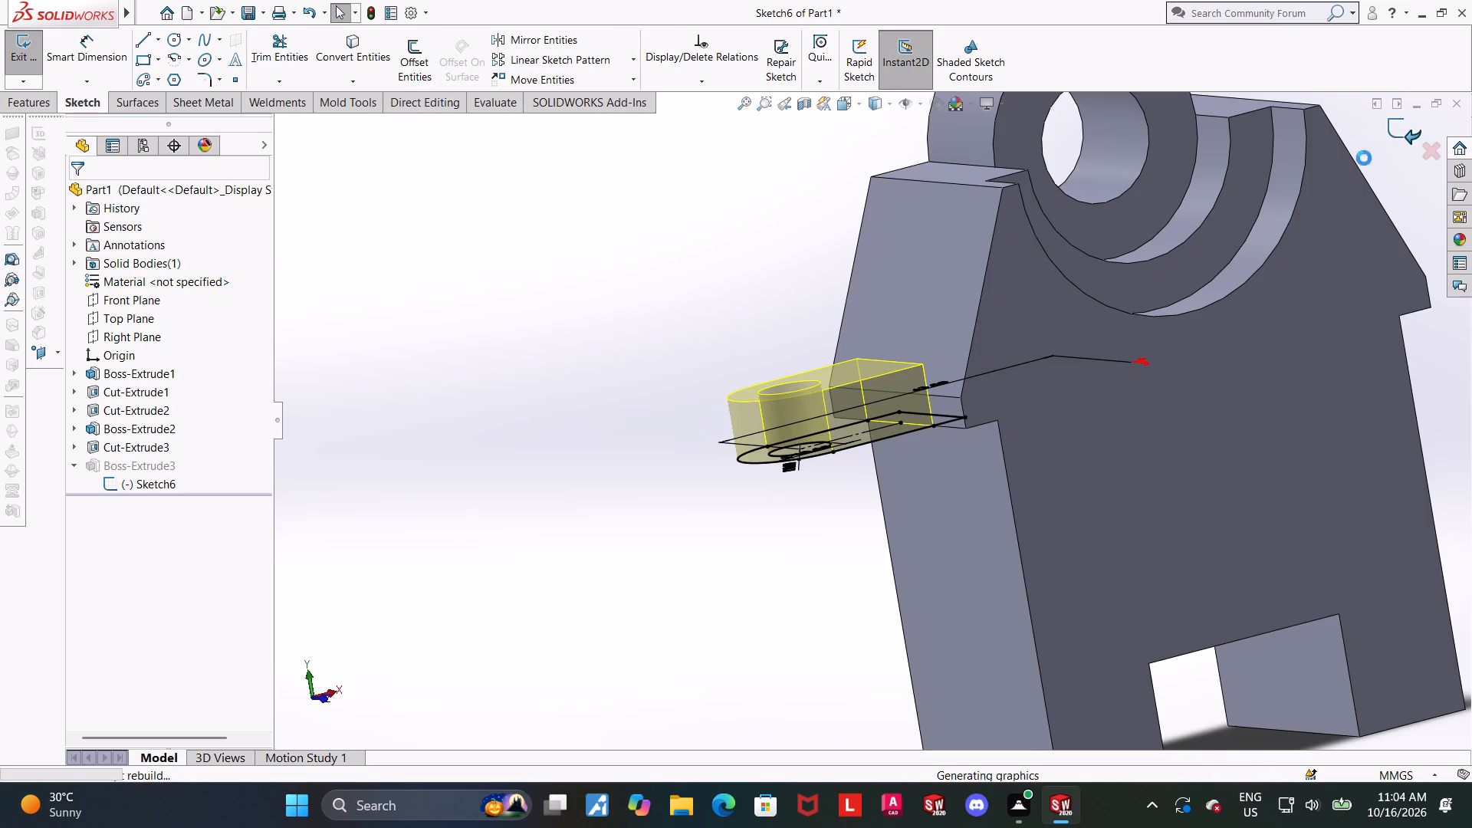
scroll(1247, 218, up, 4)
scroll(1175, 320, down, 3)
middle_drag(1148, 360, 1171, 402)
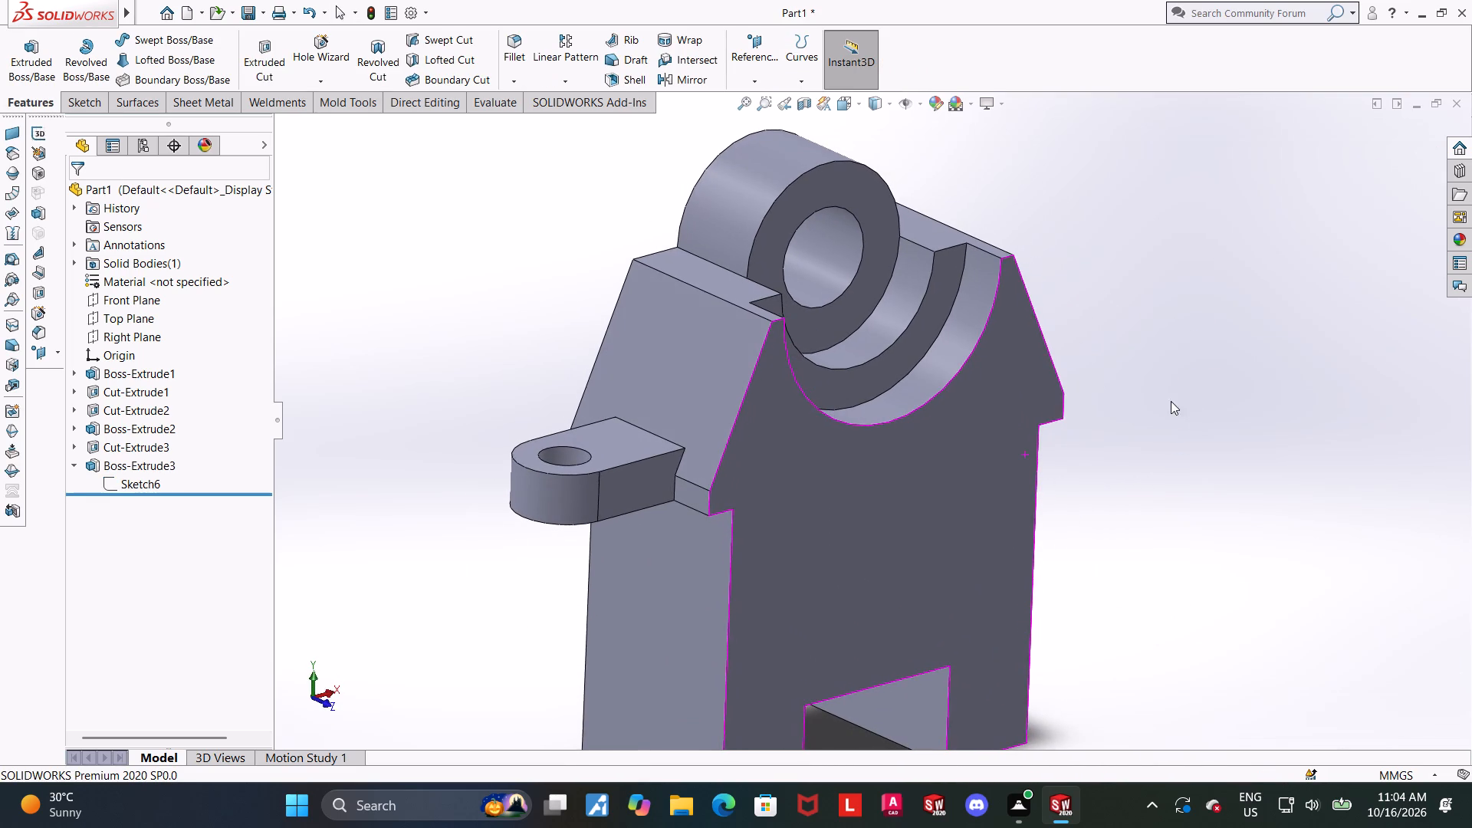
middle_drag(584, 481, 570, 502)
click(458, 403)
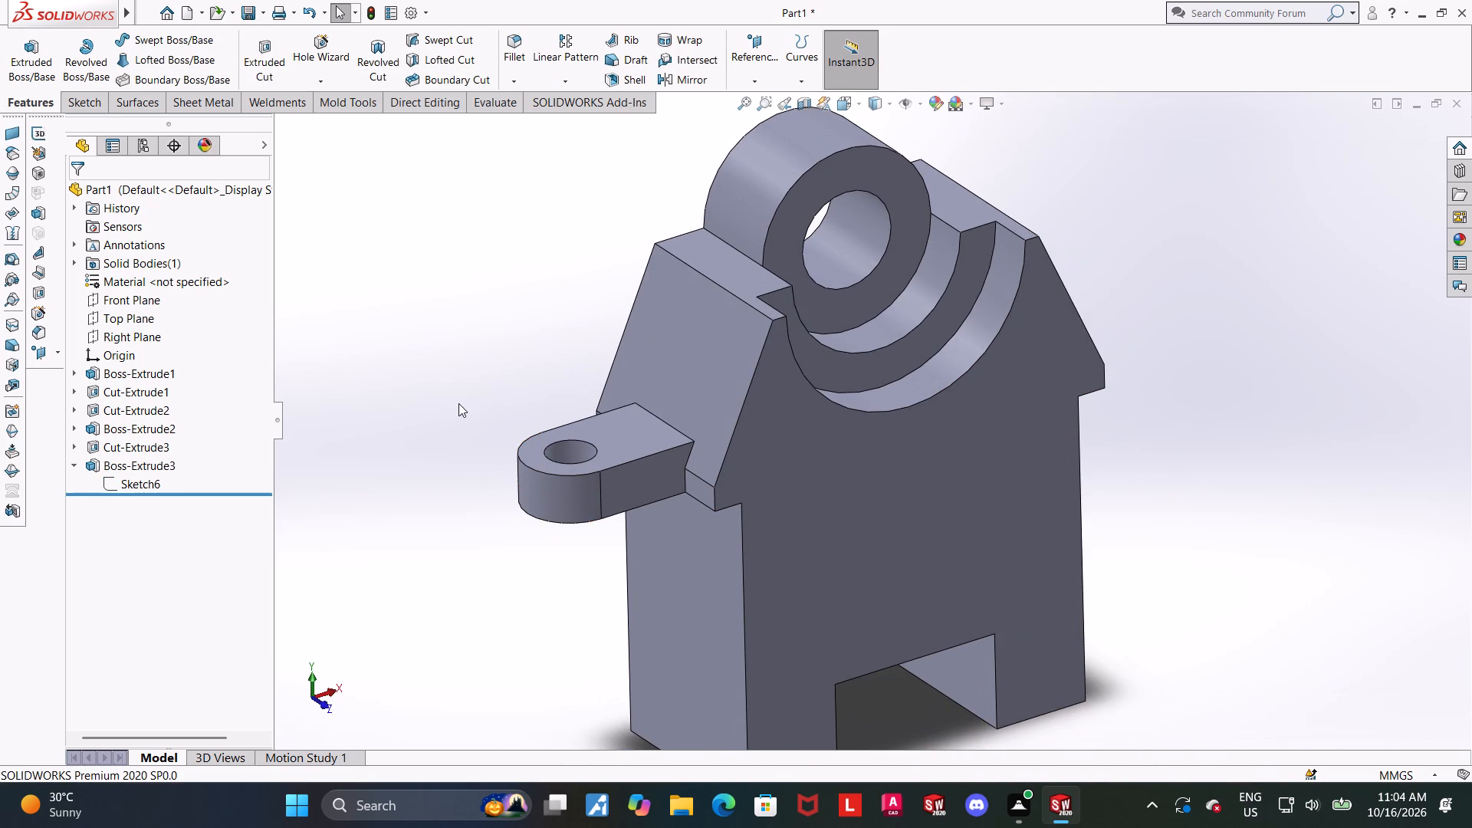
middle_drag(458, 403, 450, 459)
scroll(484, 467, up, 2)
scroll(639, 442, down, 3)
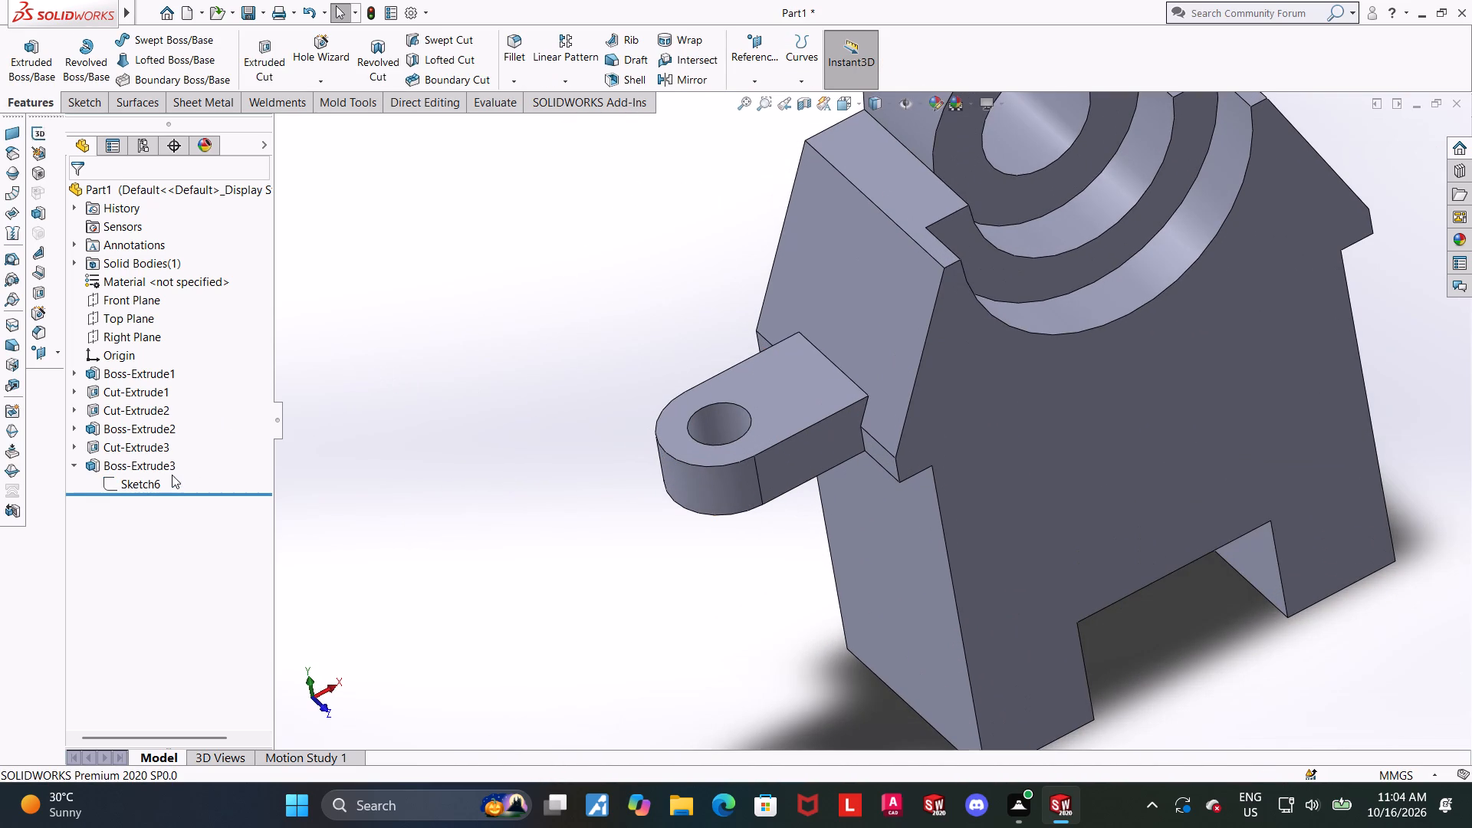
Mirror the holed side tab extrusion about the Right Plane.
click(157, 467)
click(691, 75)
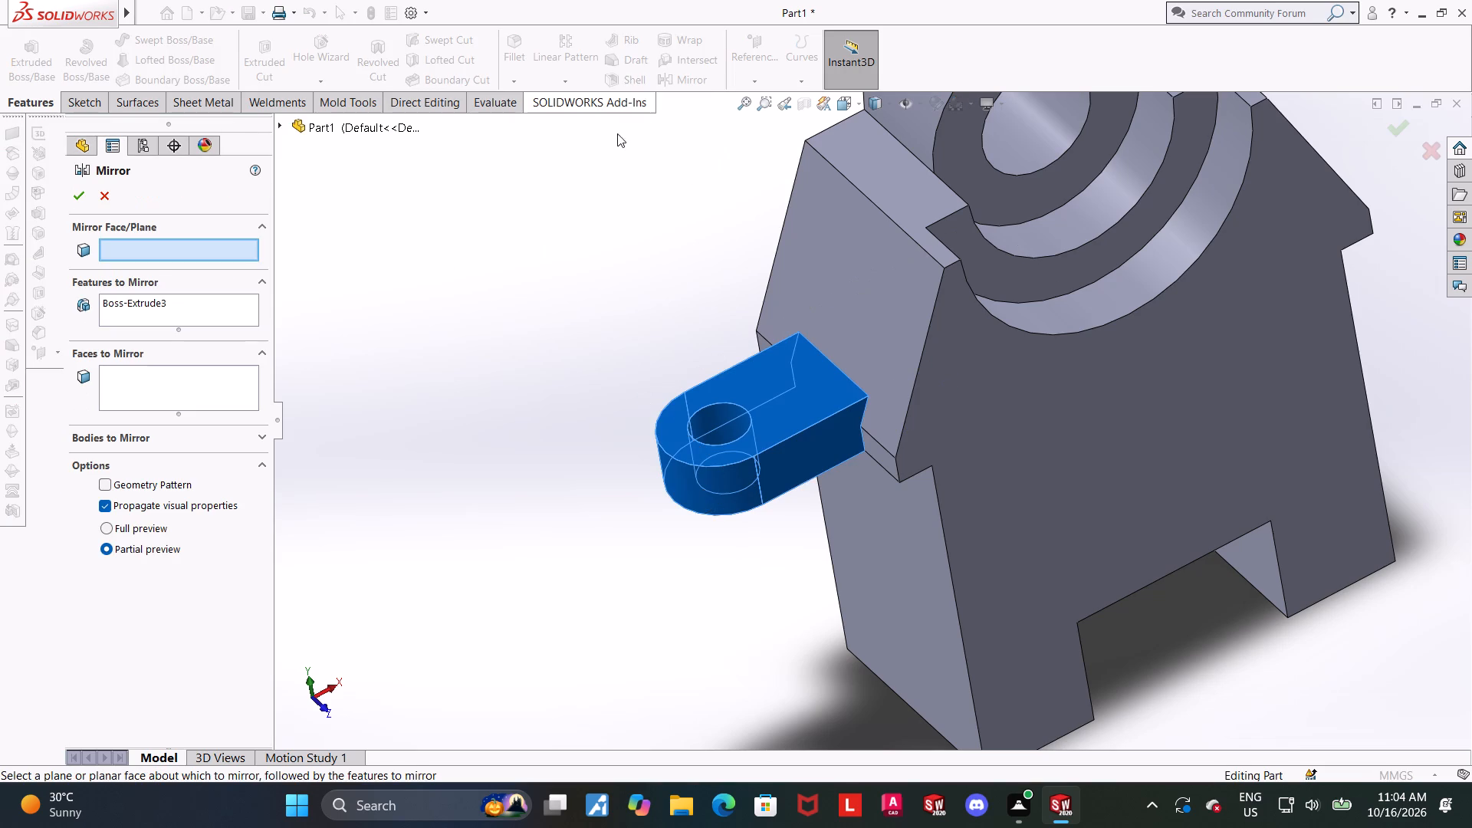
click(280, 117)
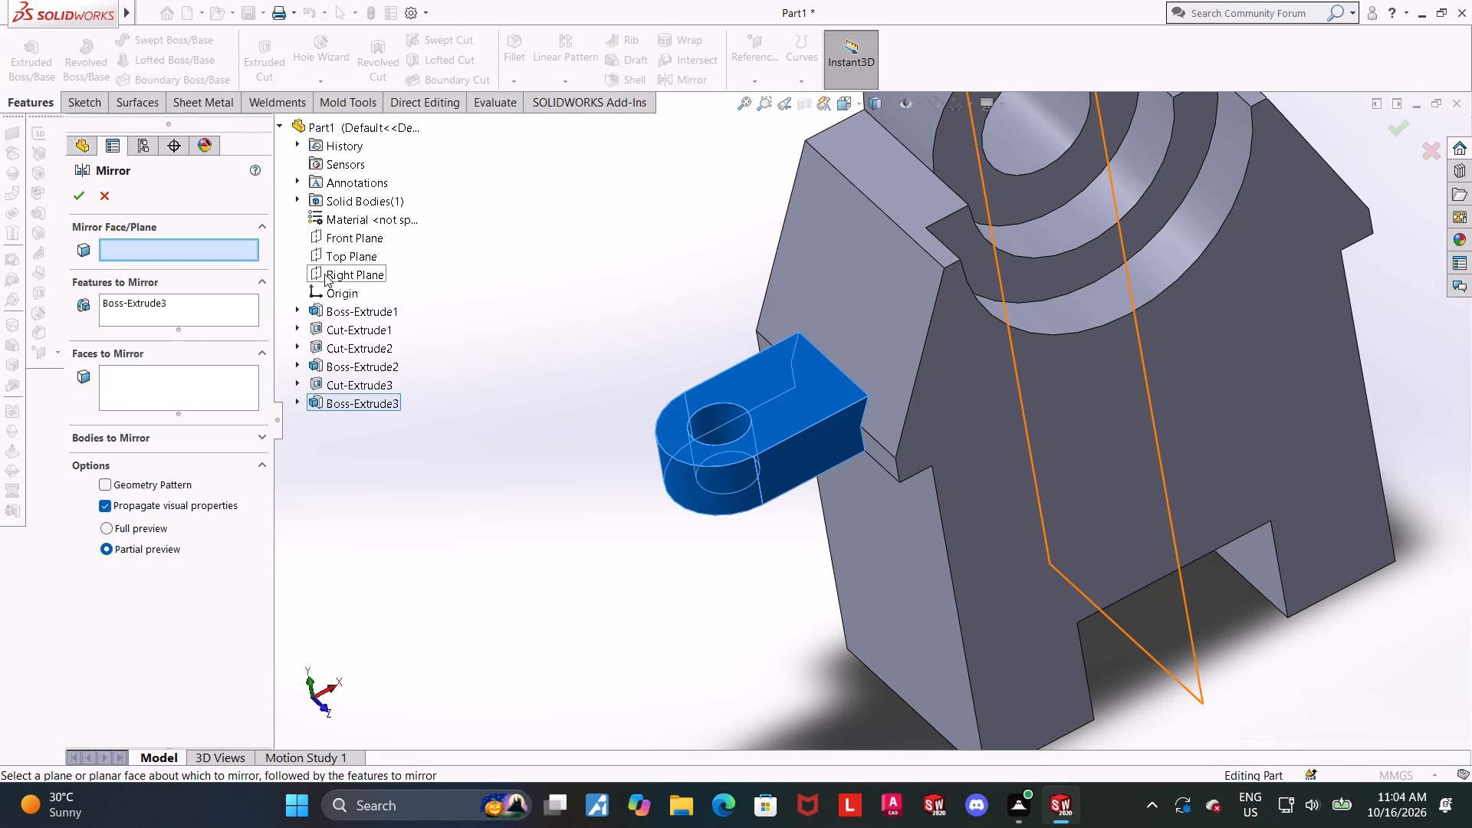
click(324, 274)
scroll(433, 314, up, 2)
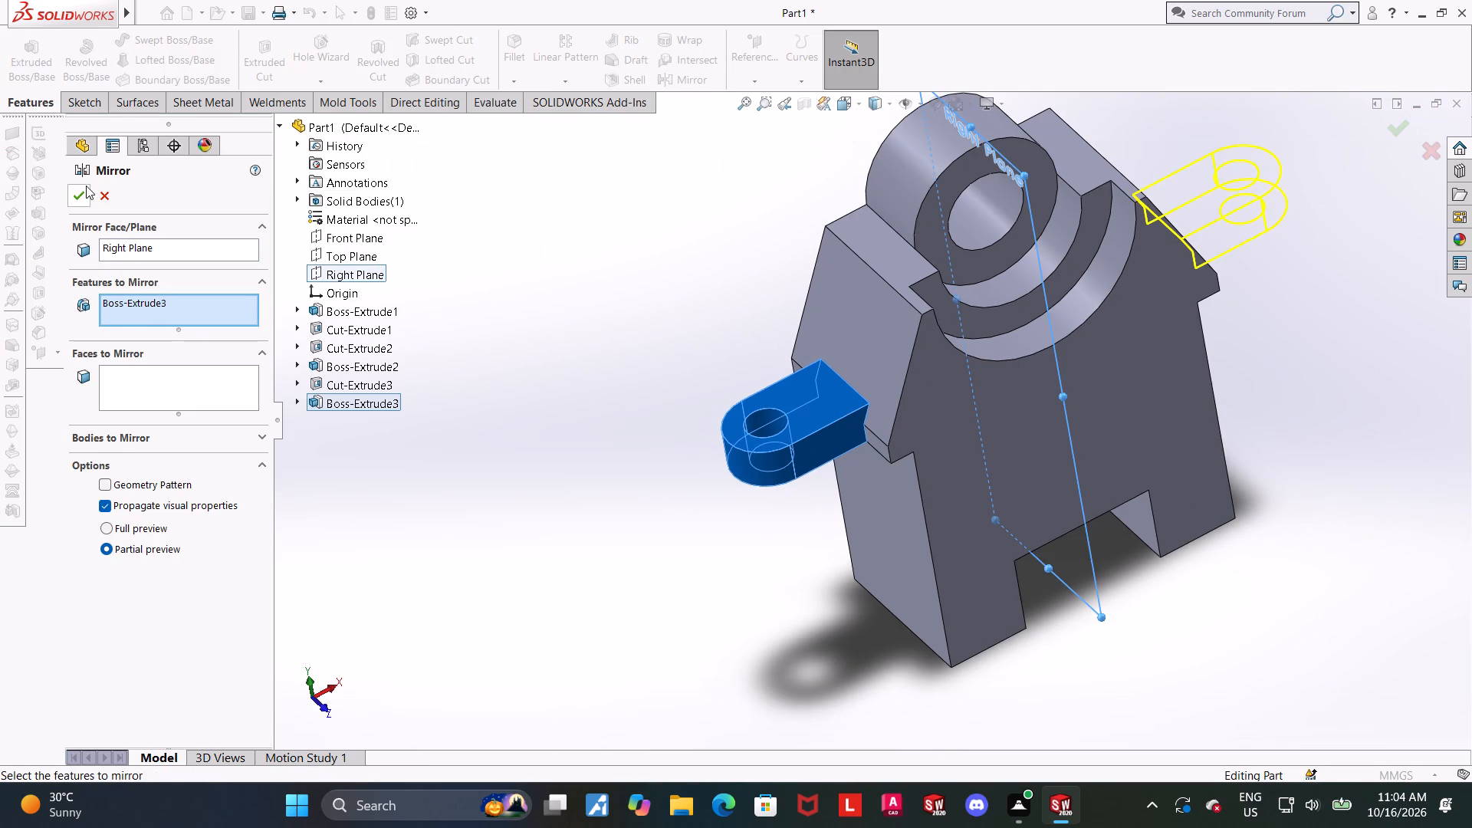
click(86, 187)
click(1471, 394)
Examine the bracket and both side tabs from several angles.
middle_drag(1285, 347, 1224, 428)
scroll(1237, 458, up, 4)
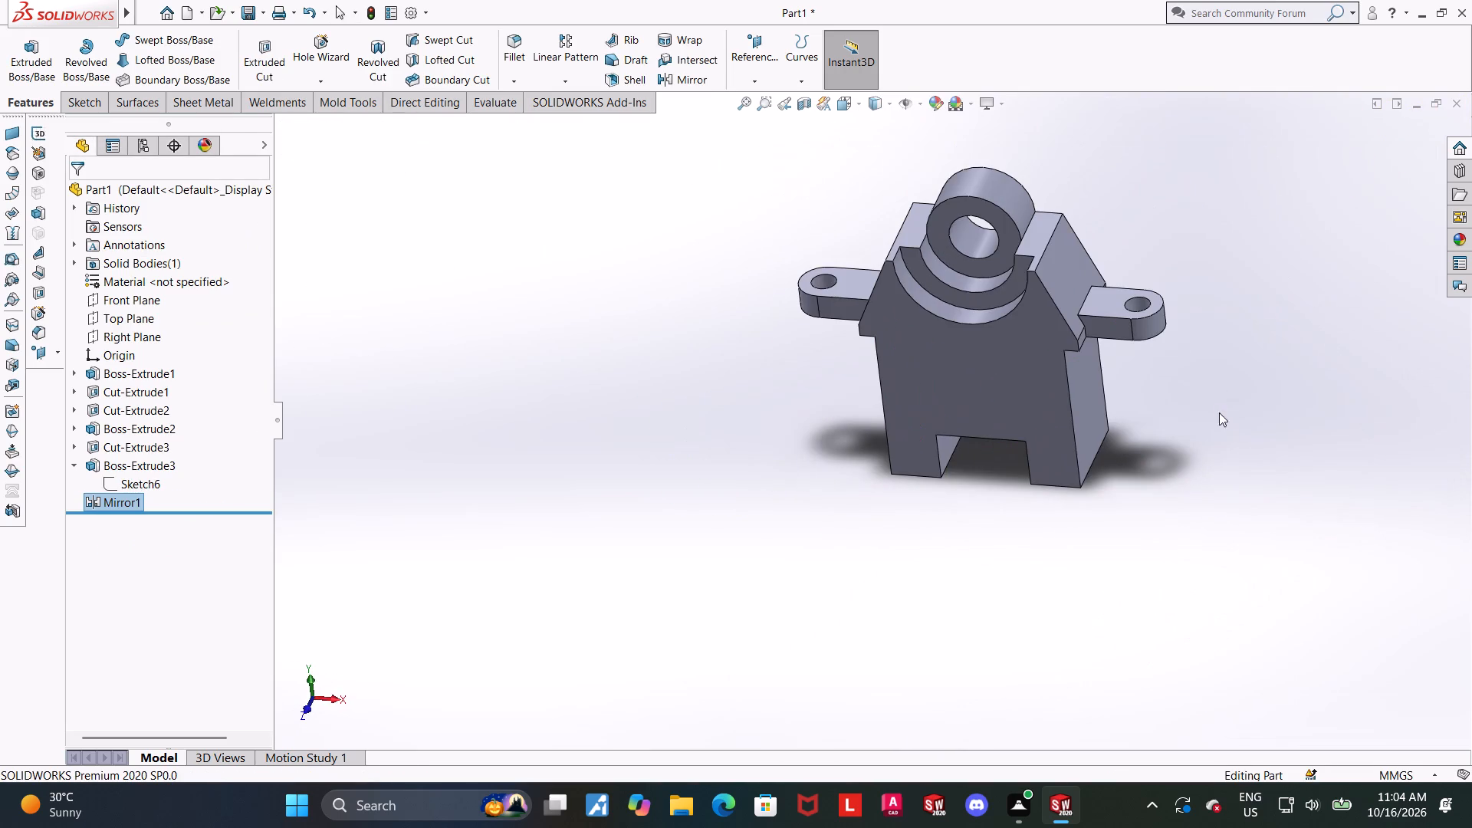
scroll(1161, 393, down, 2)
middle_drag(1109, 390, 1168, 398)
middle_drag(1010, 330, 1053, 343)
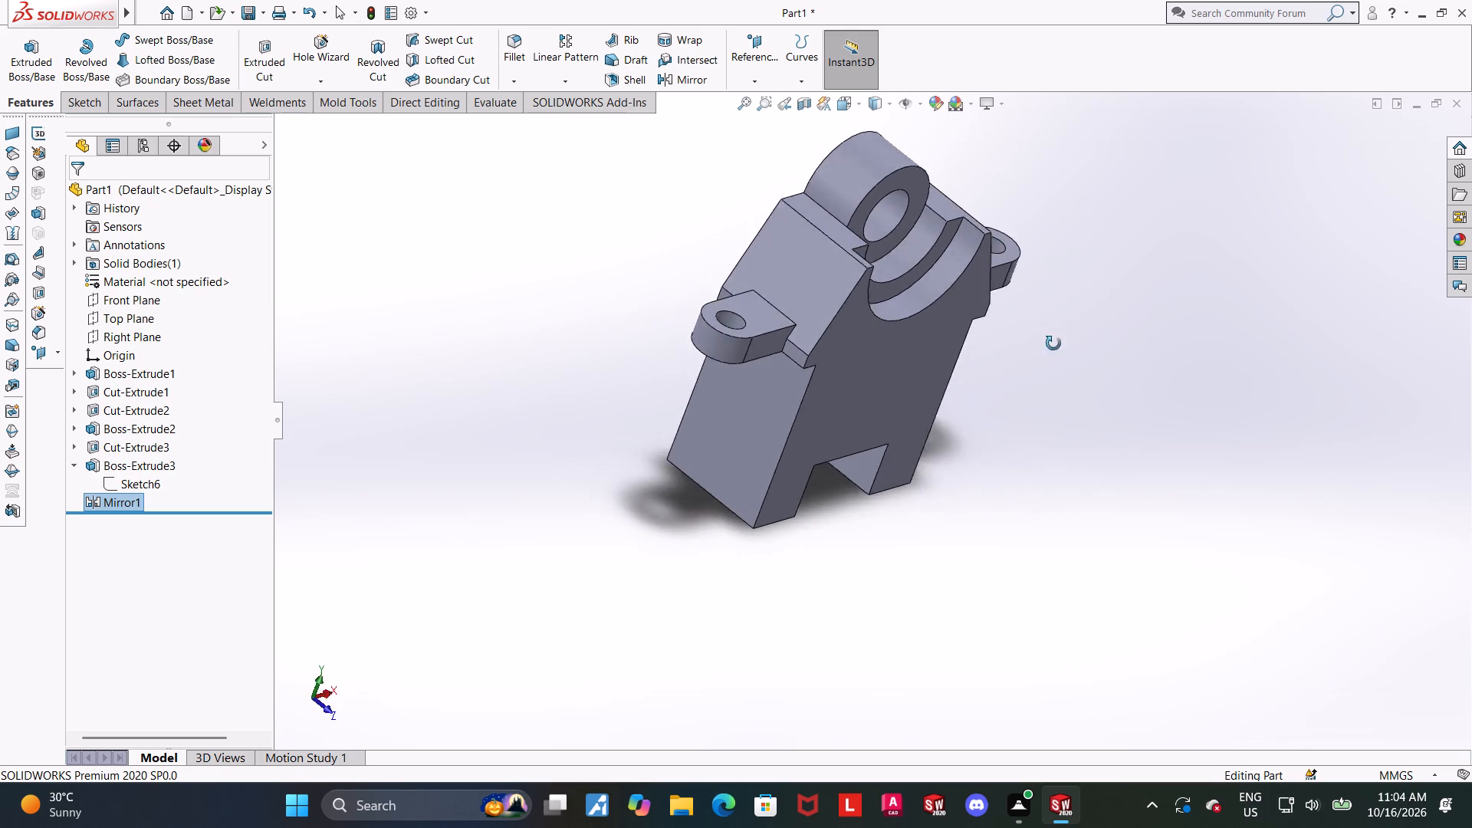
middle_drag(1053, 343, 1027, 333)
scroll(876, 218, down, 2)
scroll(969, 313, up, 2)
middle_drag(971, 296, 949, 294)
scroll(912, 287, down, 2)
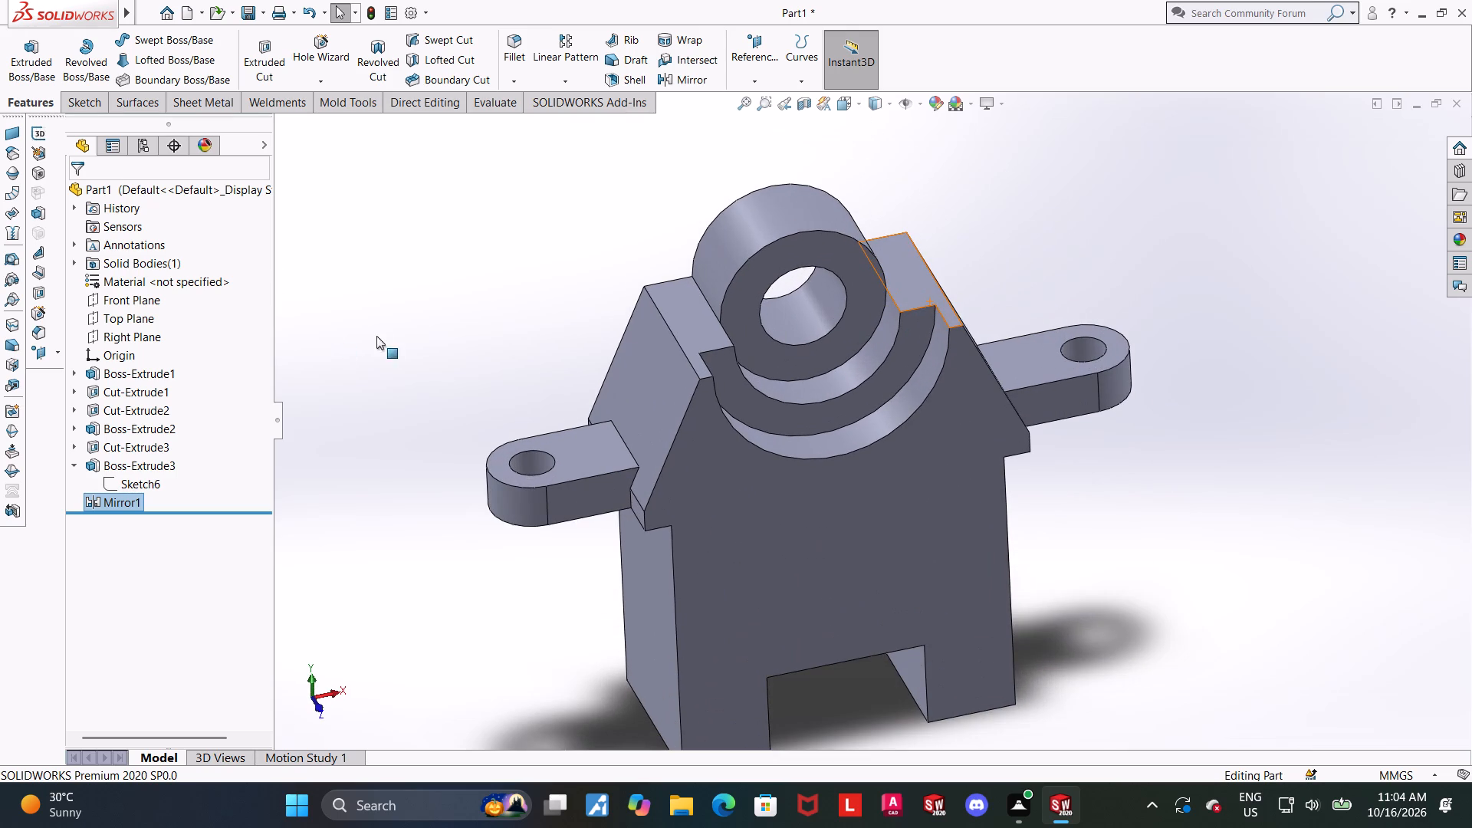
Set the whole part's appearance color to bright green from the standard palette.
right_click(132, 187)
click(166, 171)
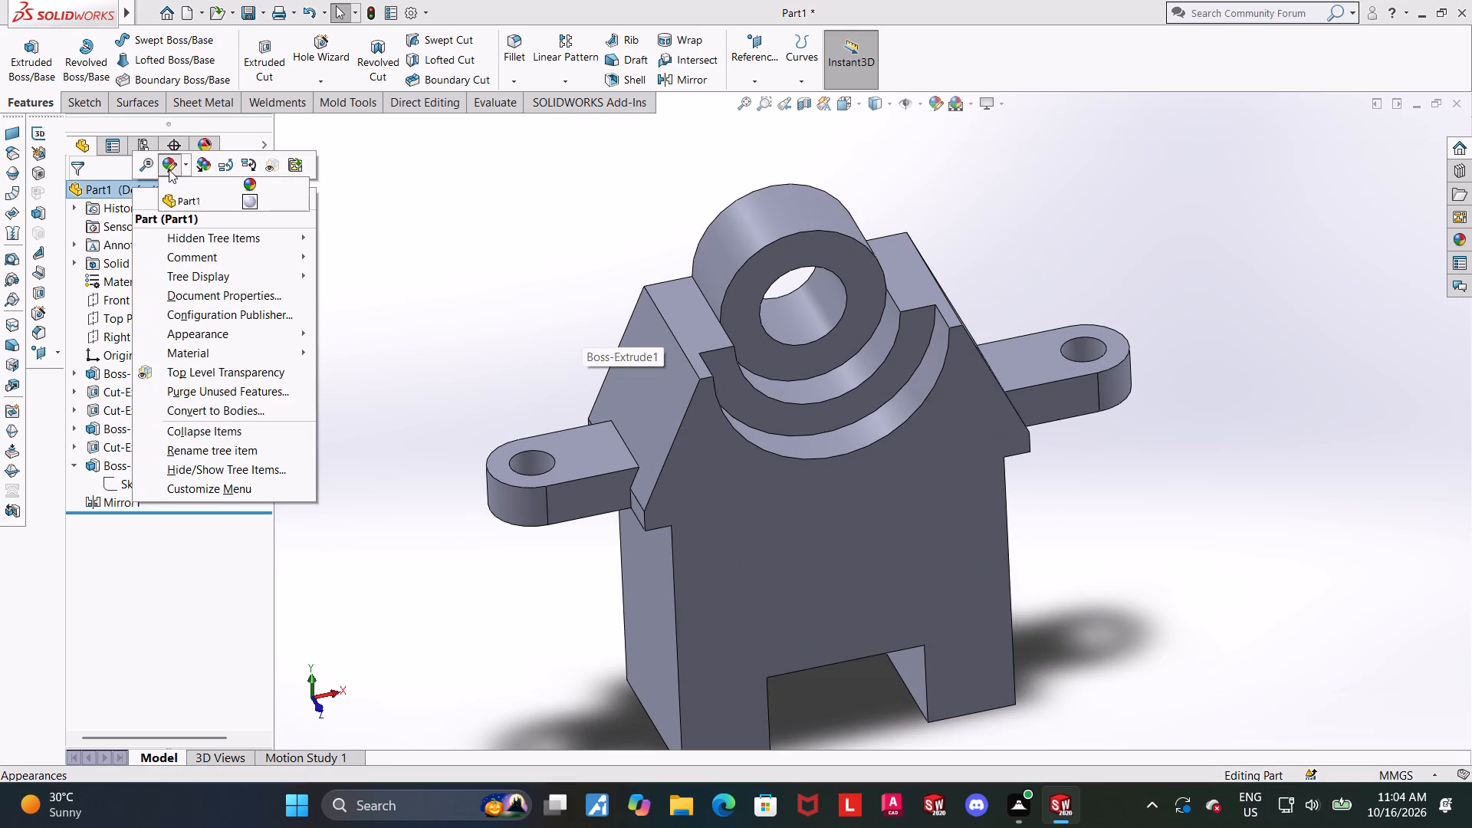
click(251, 199)
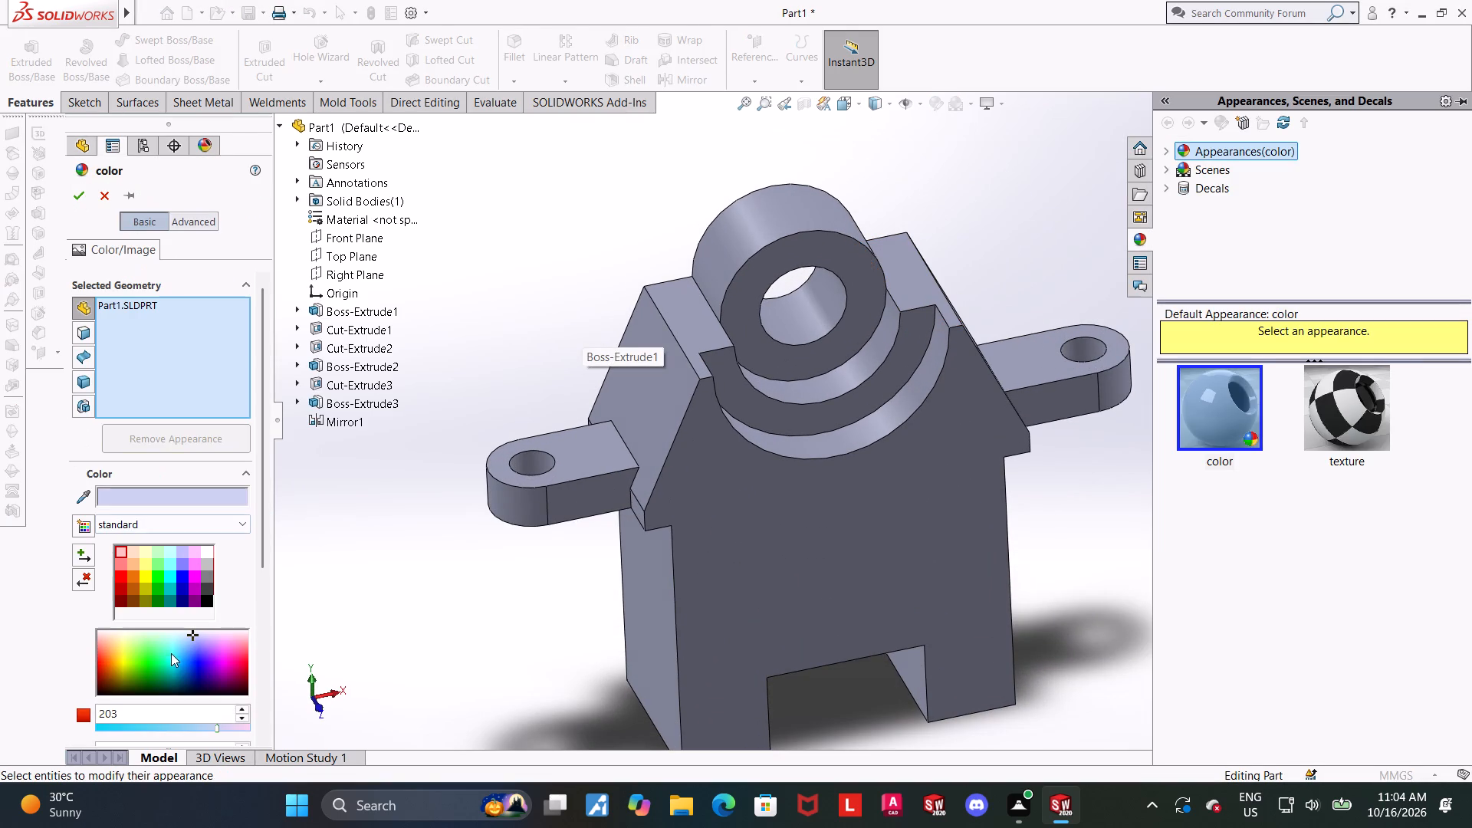
click(159, 583)
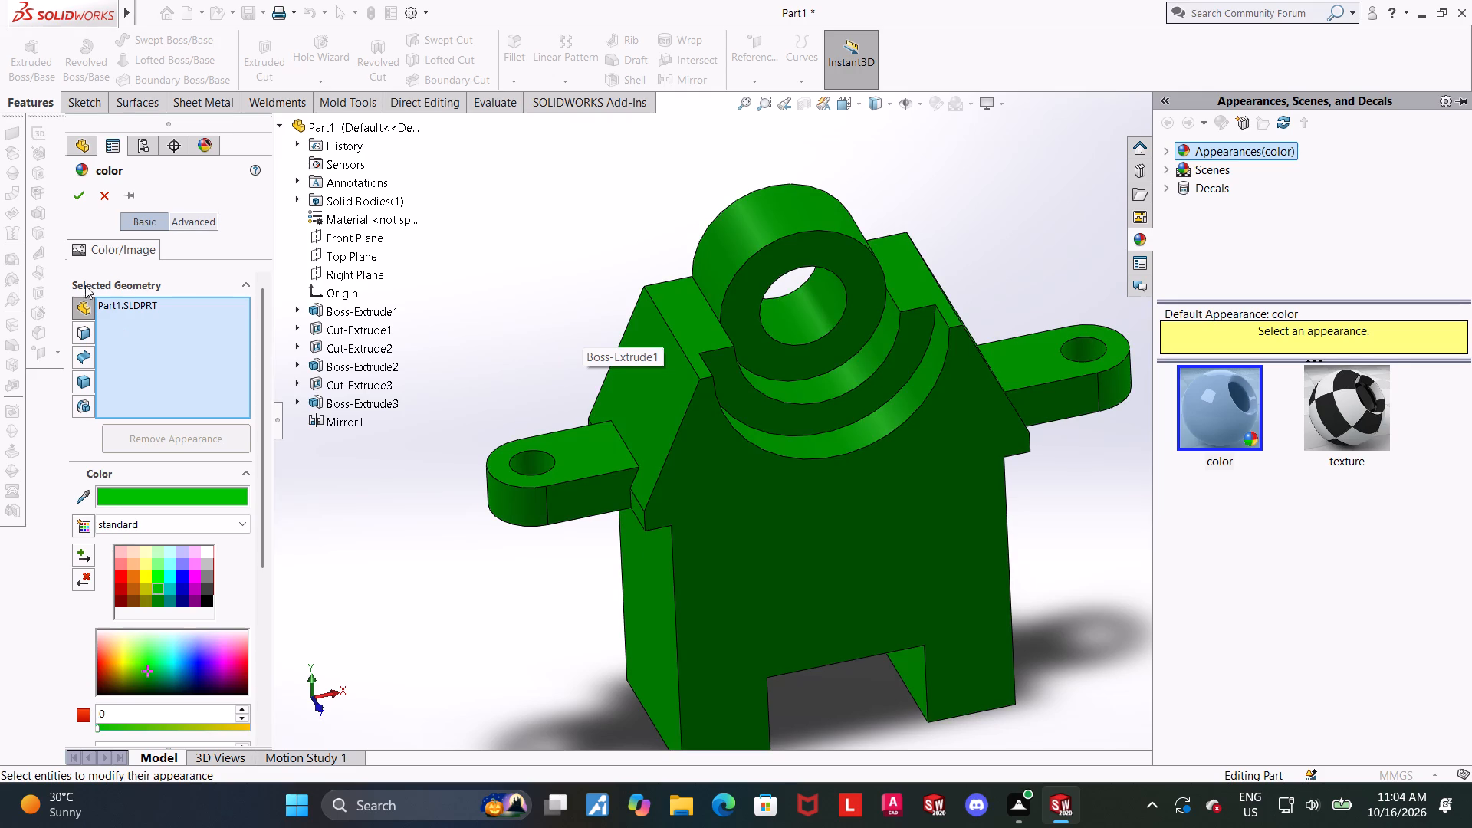
click(159, 570)
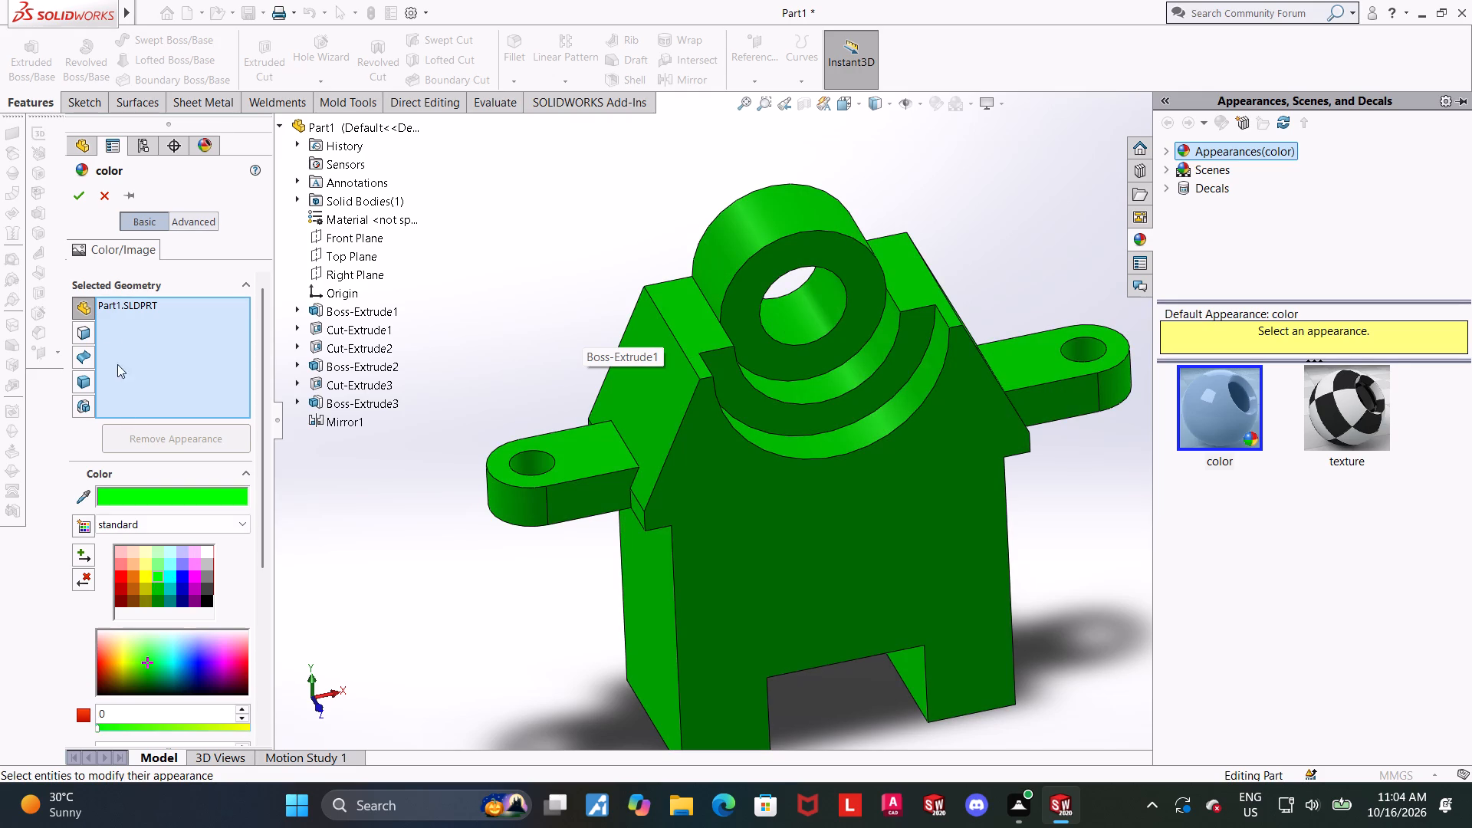
click(77, 206)
click(364, 243)
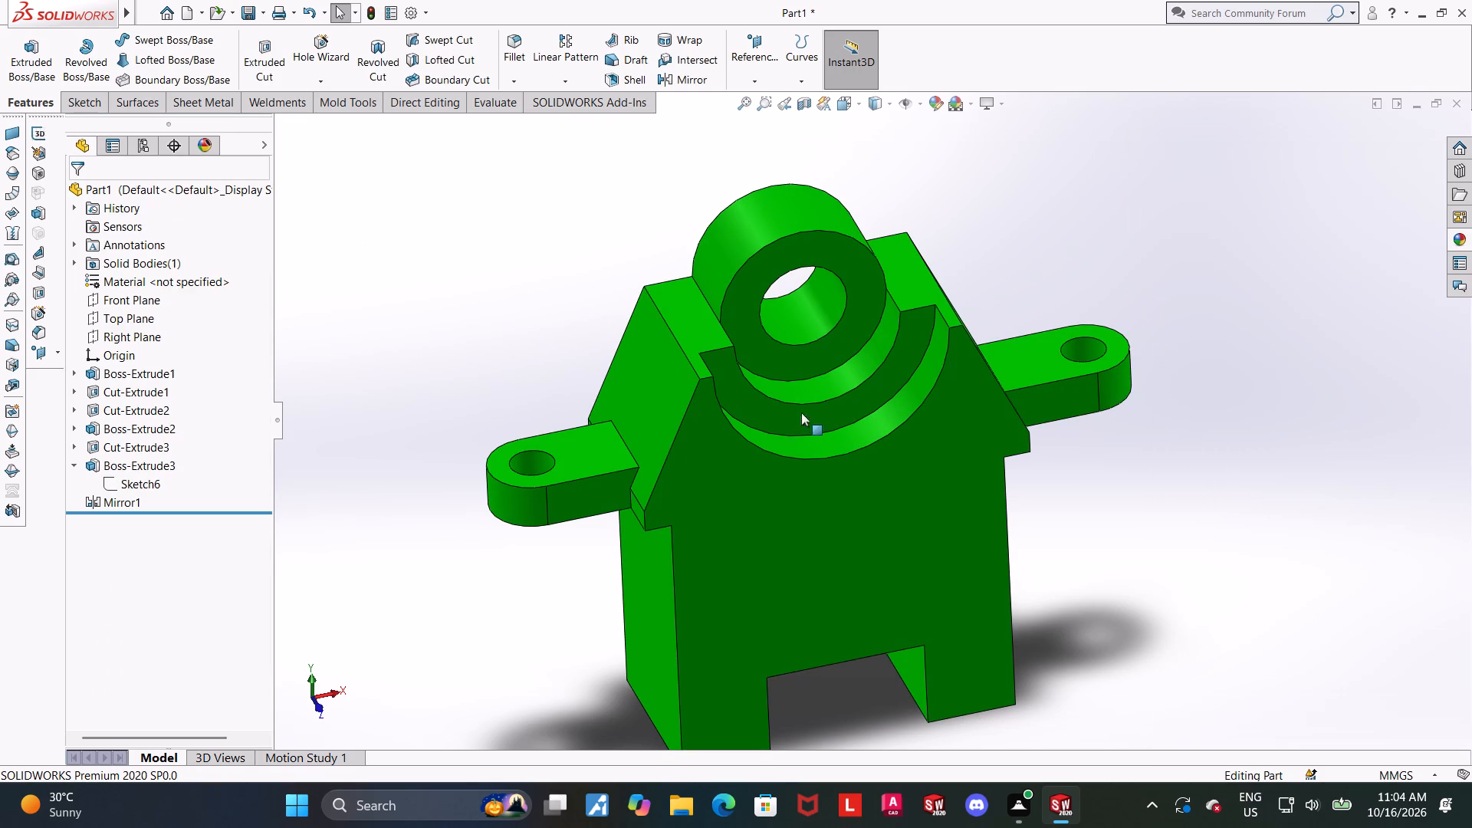
Color only the inner cylindrical face of the boss bore white.
right_click(803, 310)
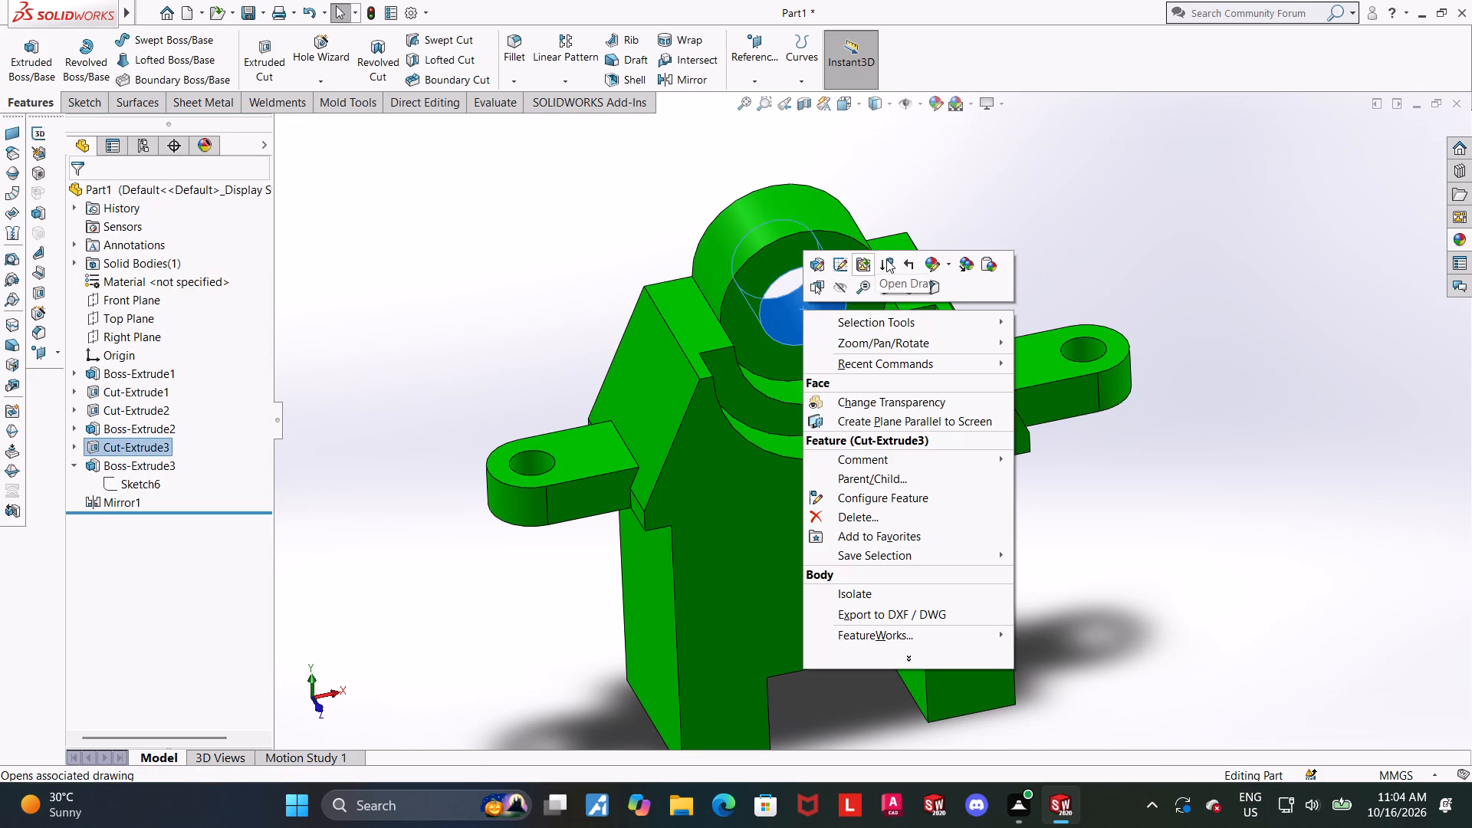
click(929, 268)
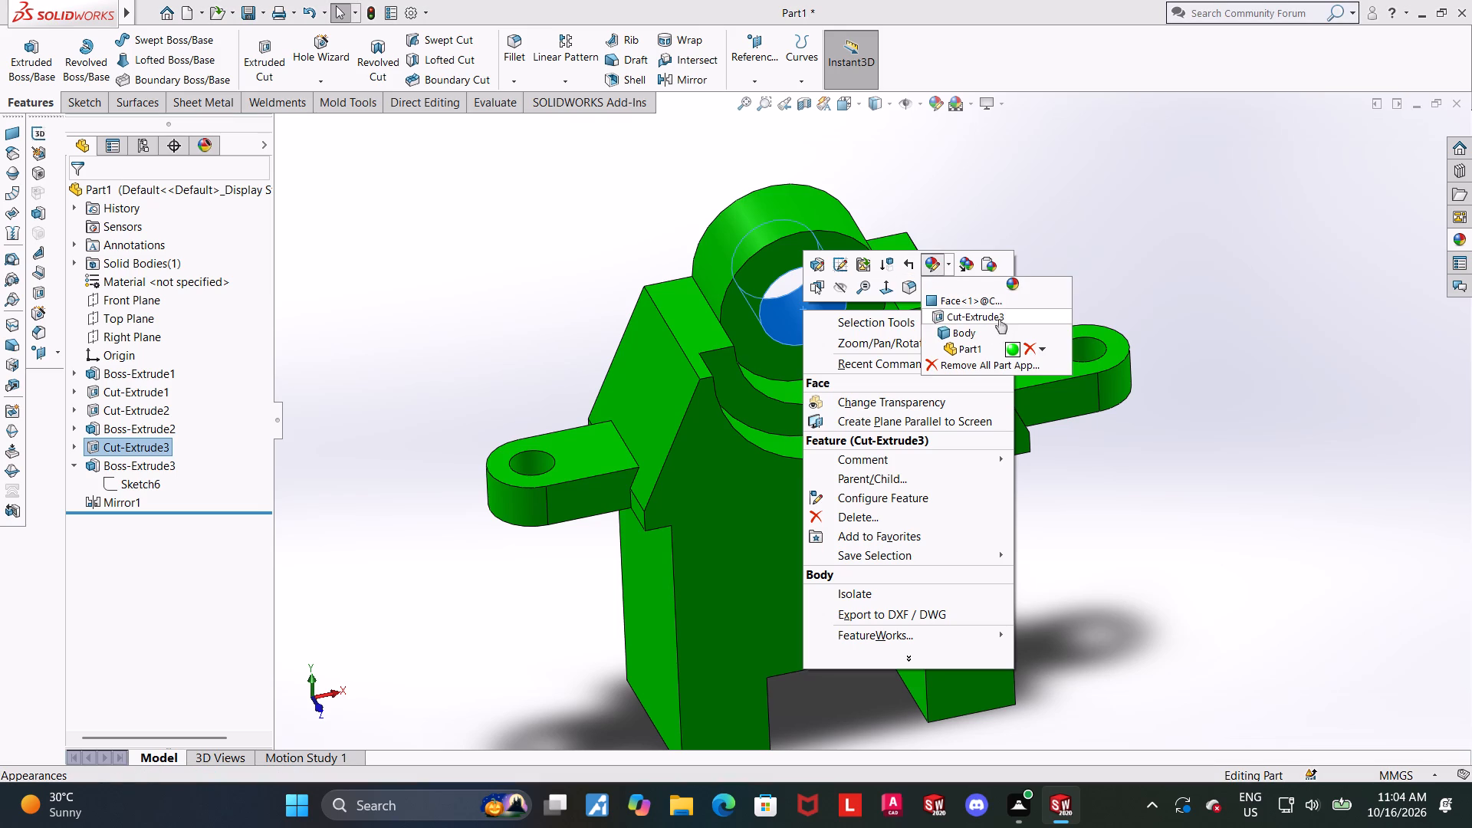
click(996, 307)
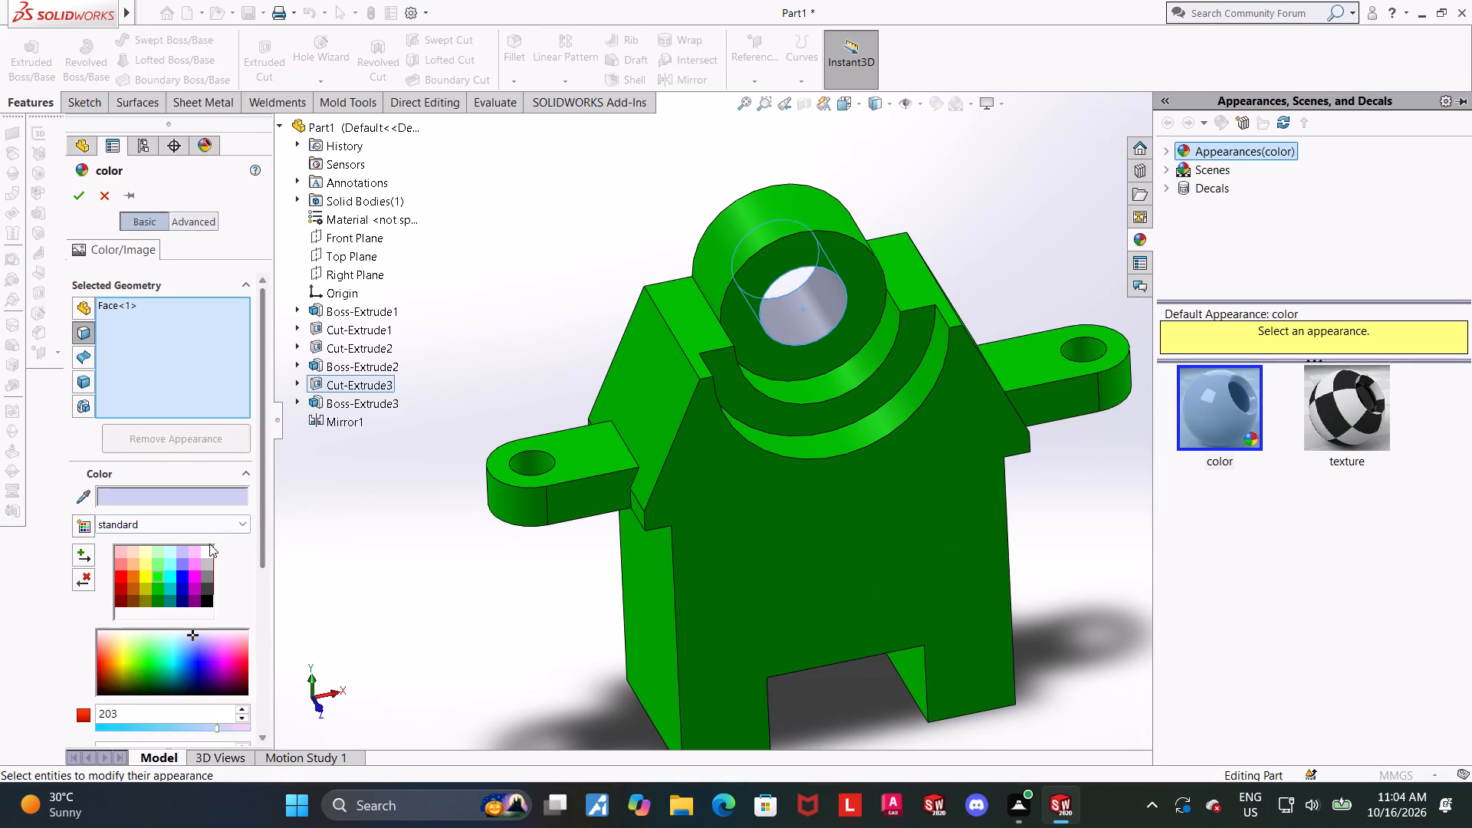
click(208, 547)
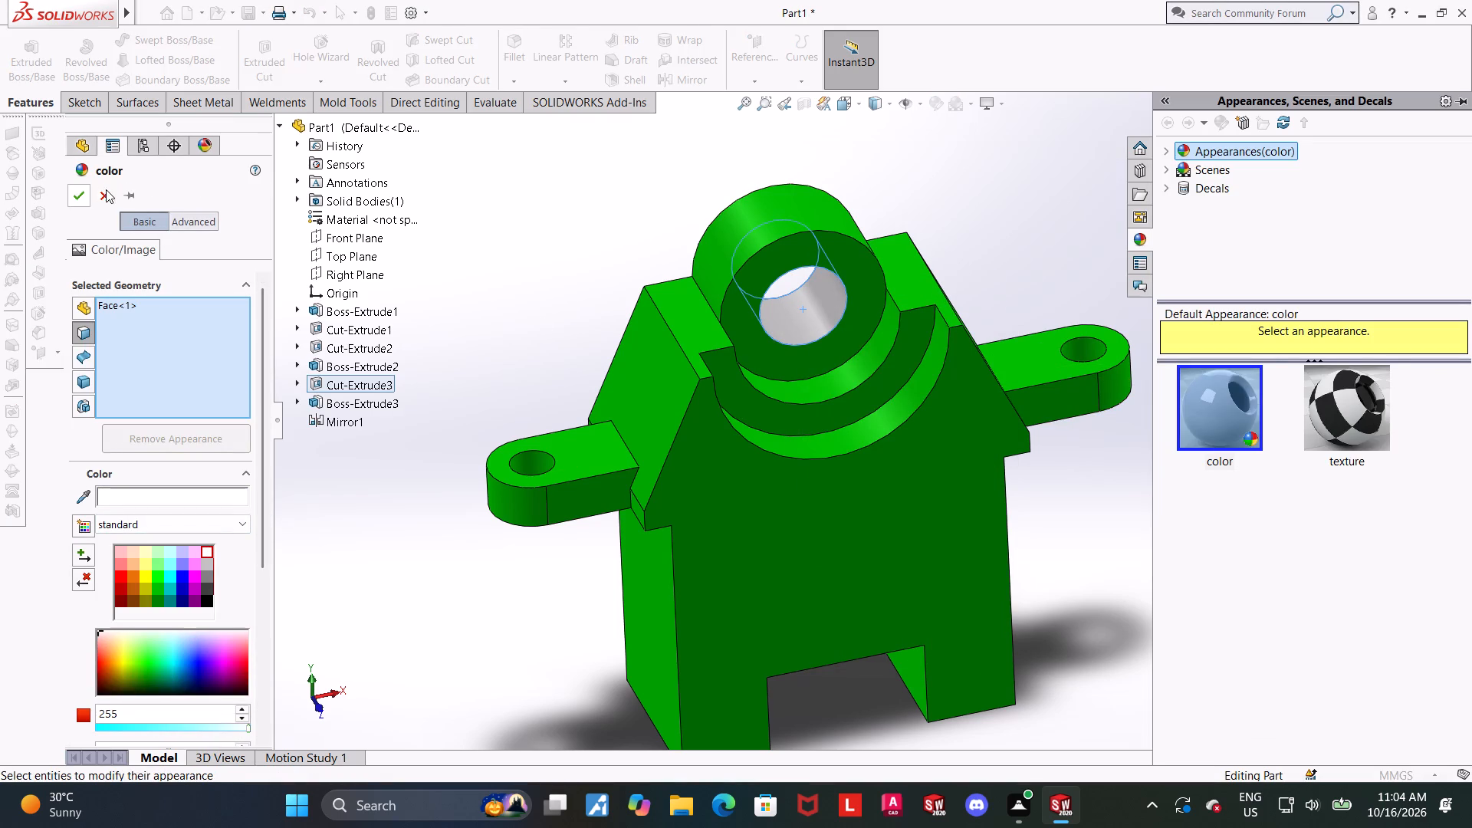
click(83, 192)
click(302, 244)
Measure the curved face of the larger stepped arc cut at the bracket's front.
scroll(481, 373, up, 2)
scroll(729, 464, down, 2)
middle_drag(777, 385, 781, 385)
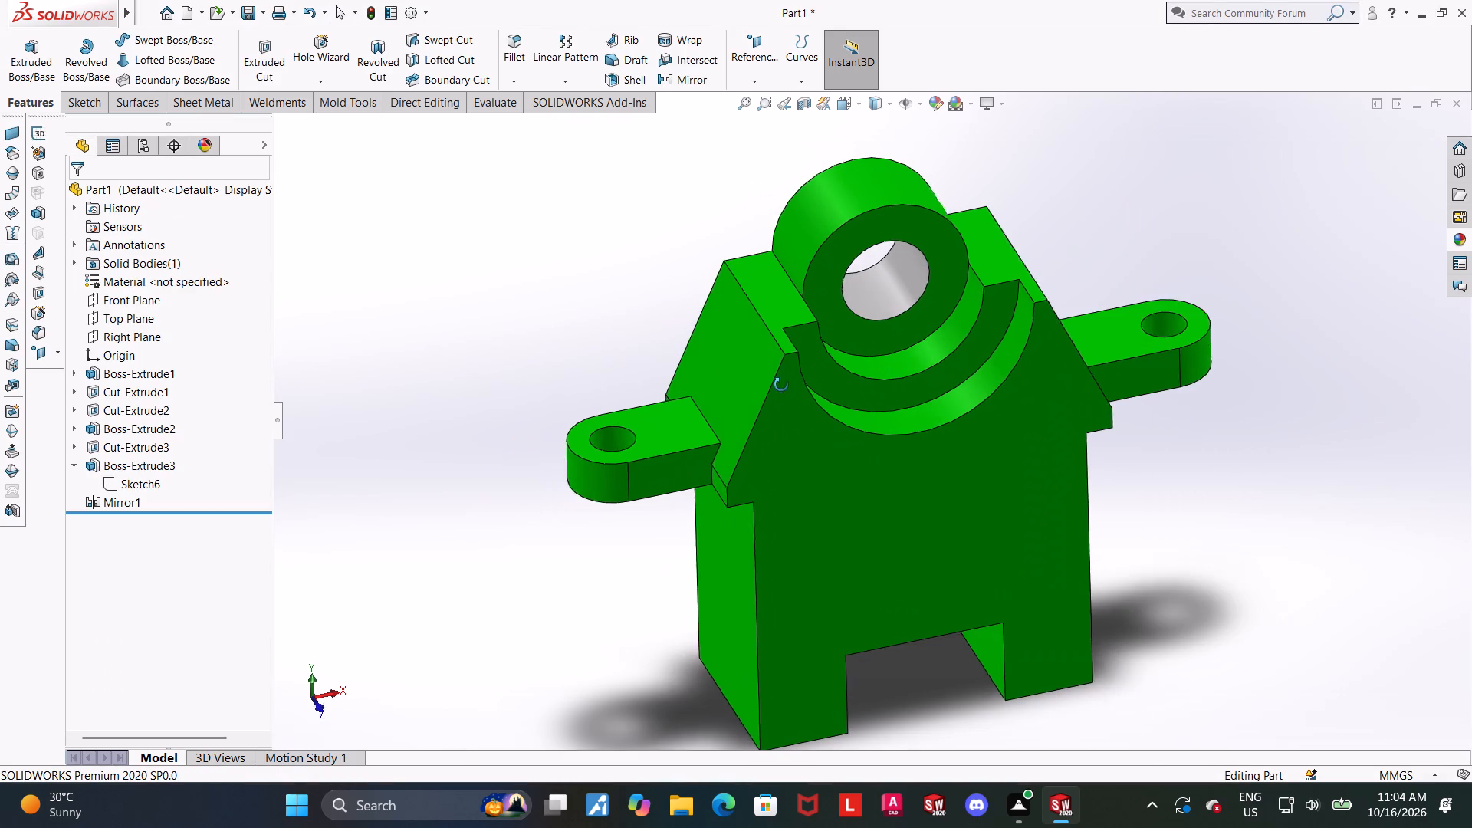
middle_drag(781, 385, 780, 341)
scroll(819, 298, down, 2)
click(517, 106)
click(168, 71)
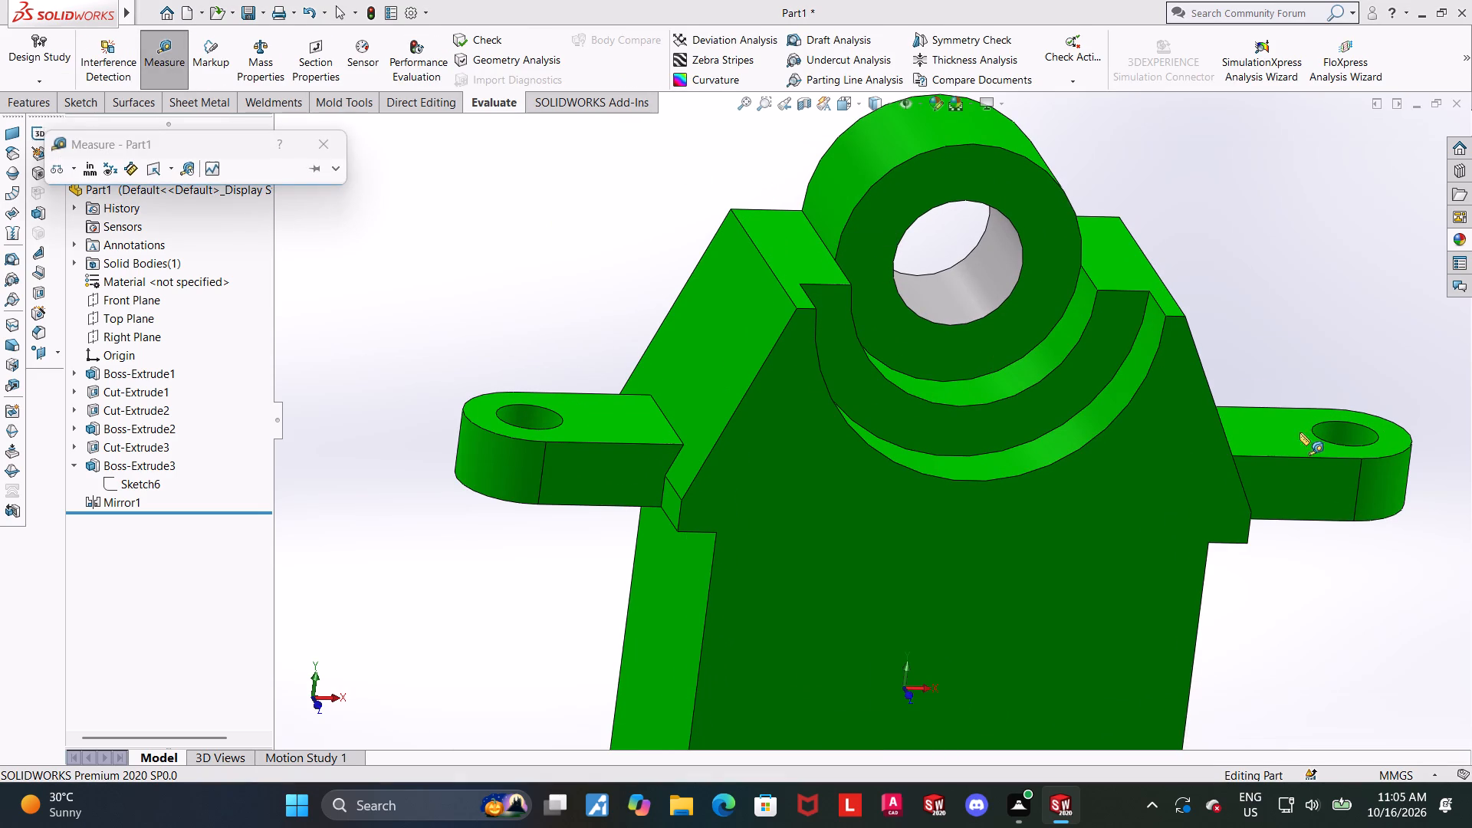
click(997, 462)
scroll(997, 462, up, 2)
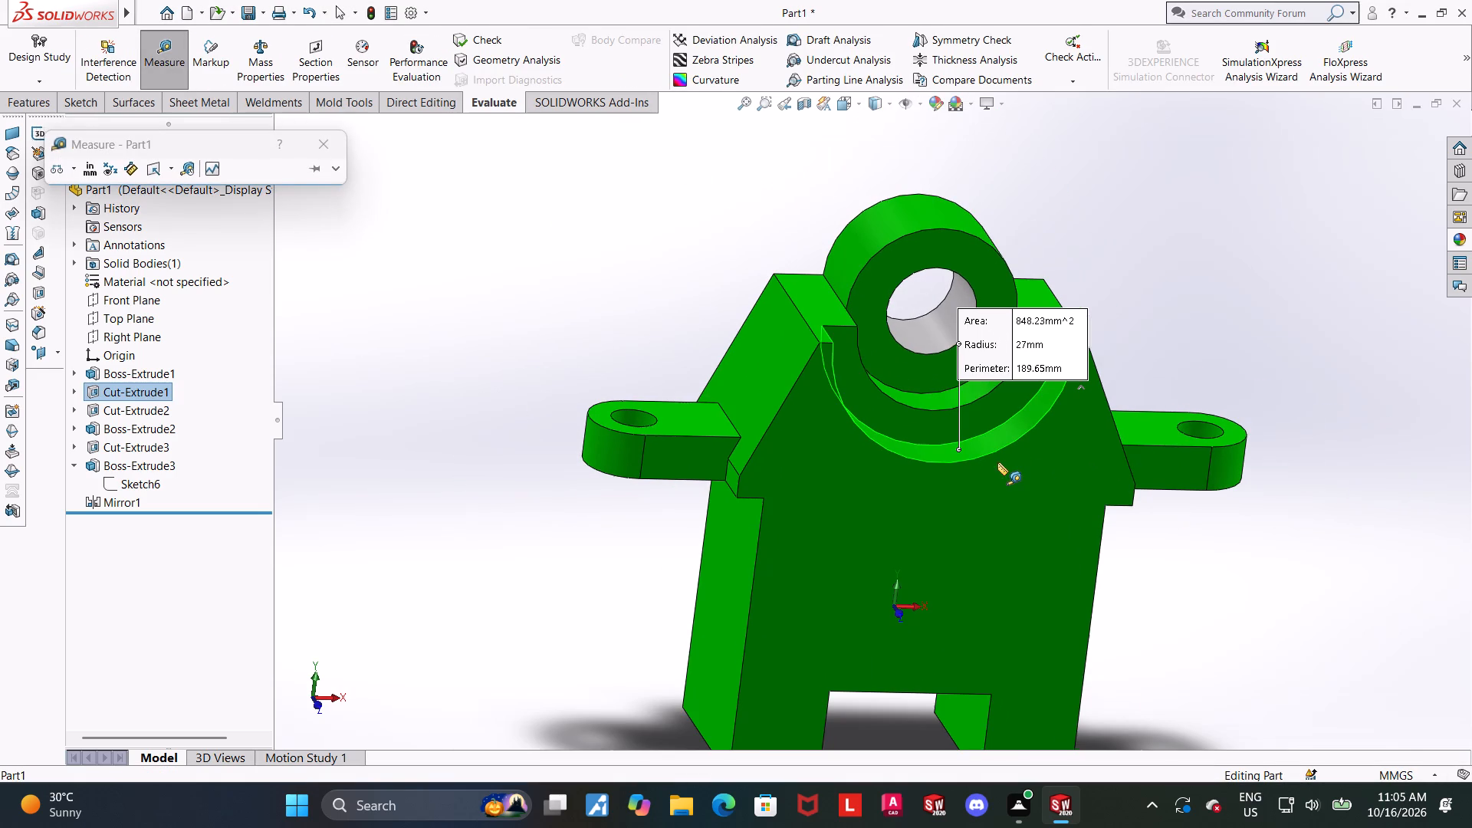
key(Escape)
Measure the curved face of the smaller stepped arc cut just below the boss.
scroll(1041, 358, down, 2)
middle_drag(1047, 366, 1062, 406)
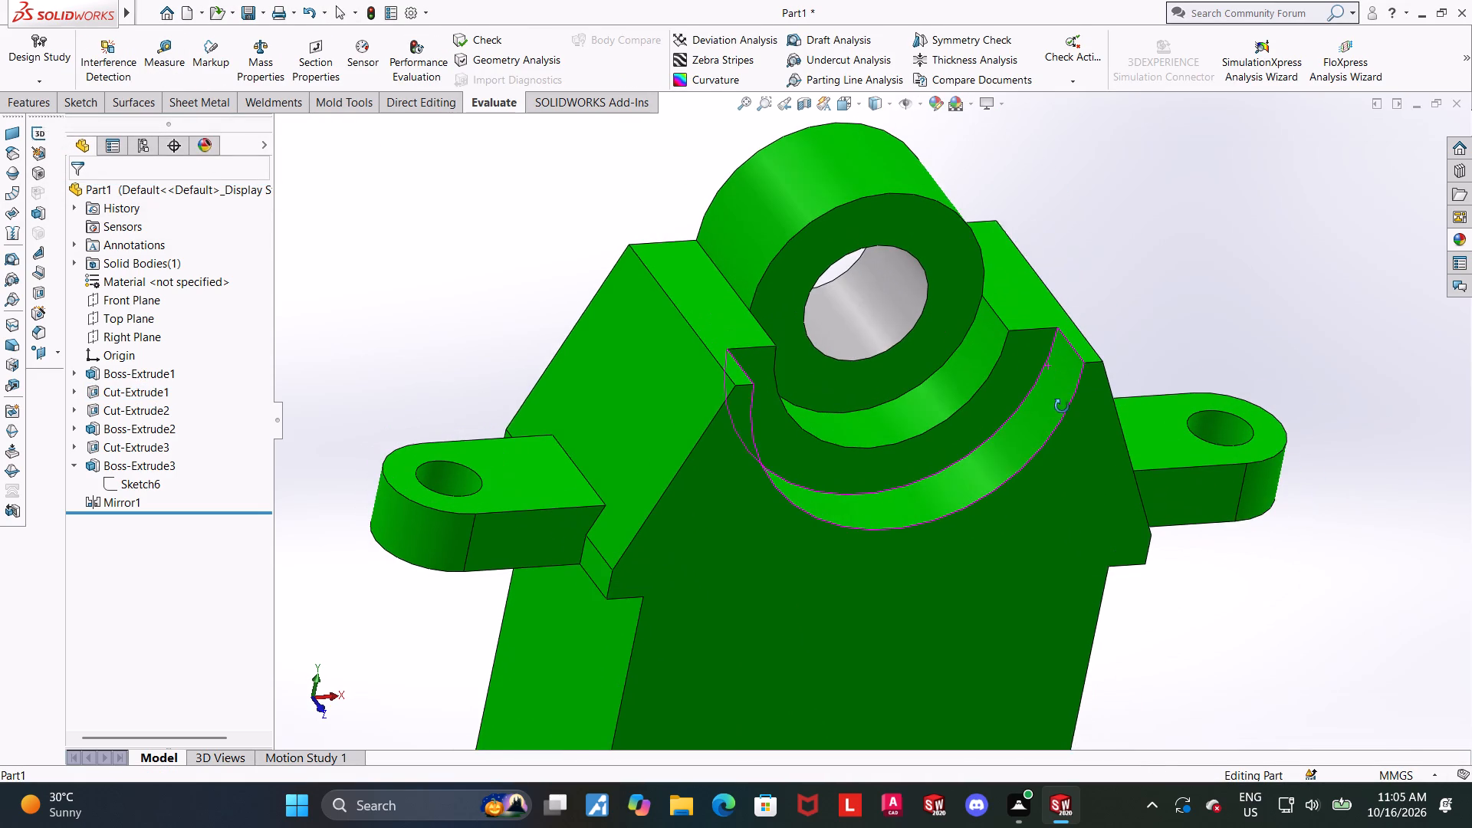
middle_drag(1062, 406, 1060, 406)
click(170, 61)
click(920, 403)
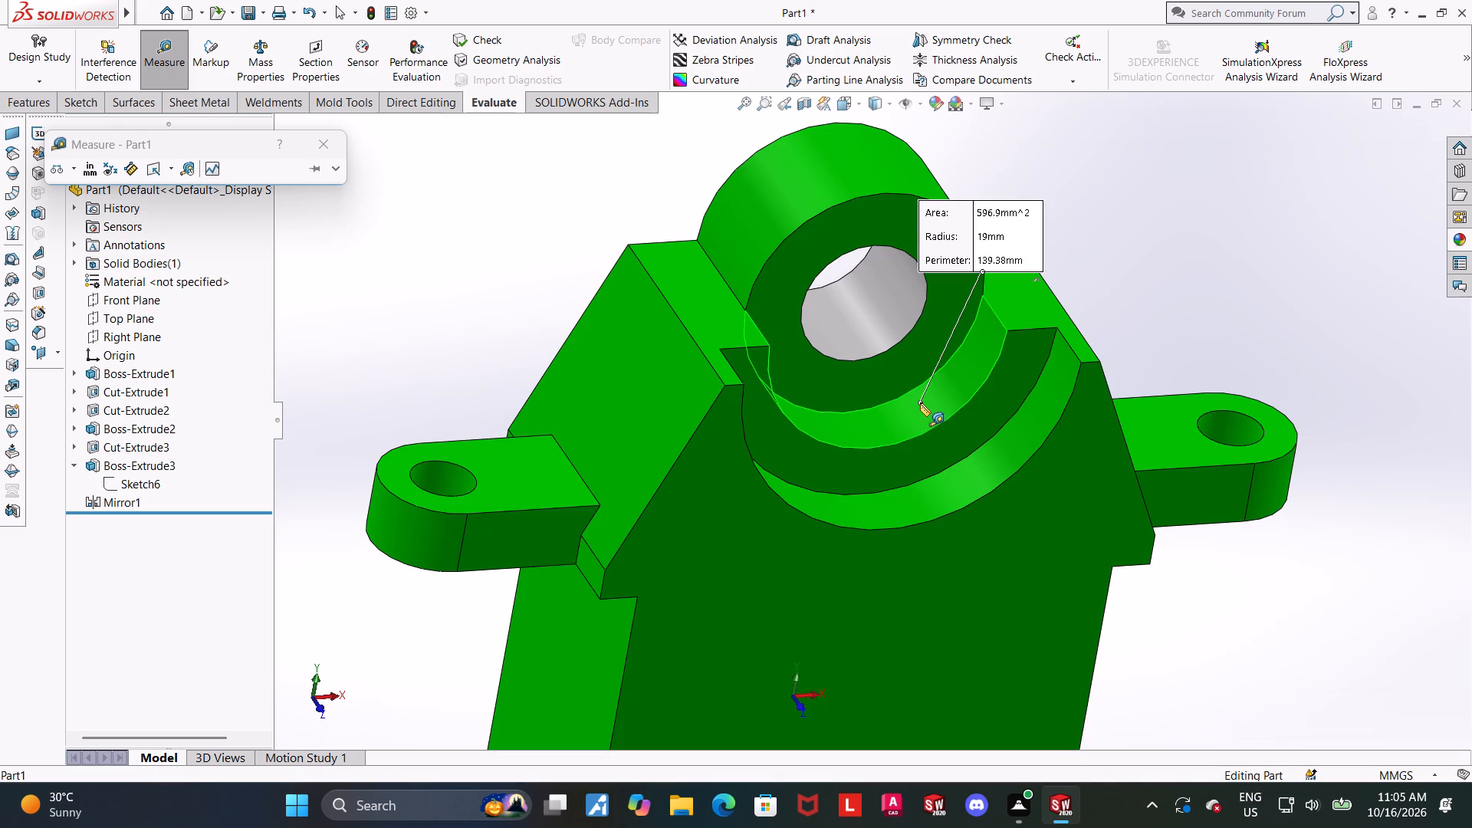
scroll(920, 403, up, 1)
scroll(909, 163, down, 2)
key(Escape)
Use Measure on the outer cylindrical face of the boss.
click(157, 48)
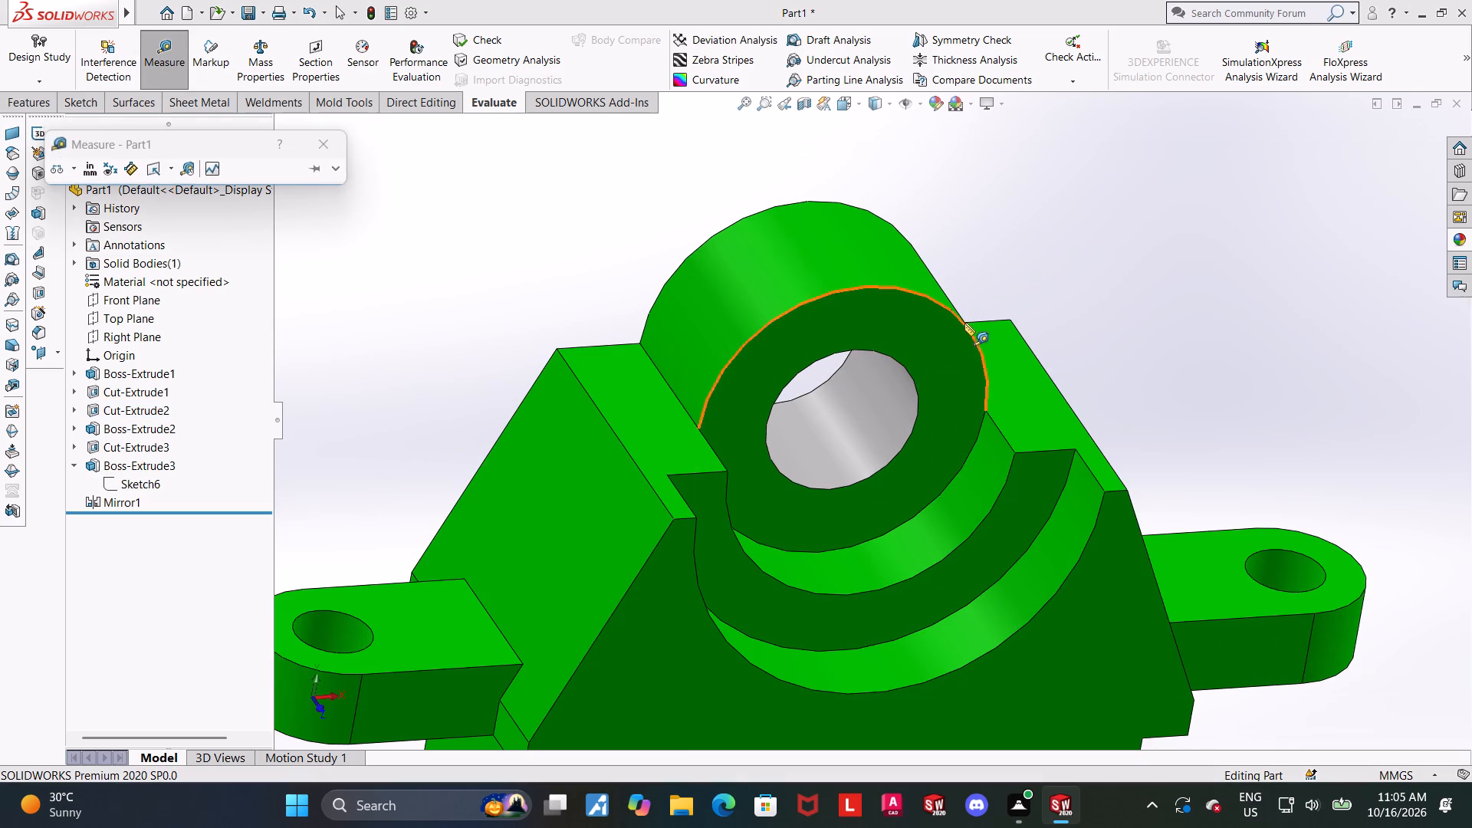
click(935, 267)
click(847, 270)
key(Escape)
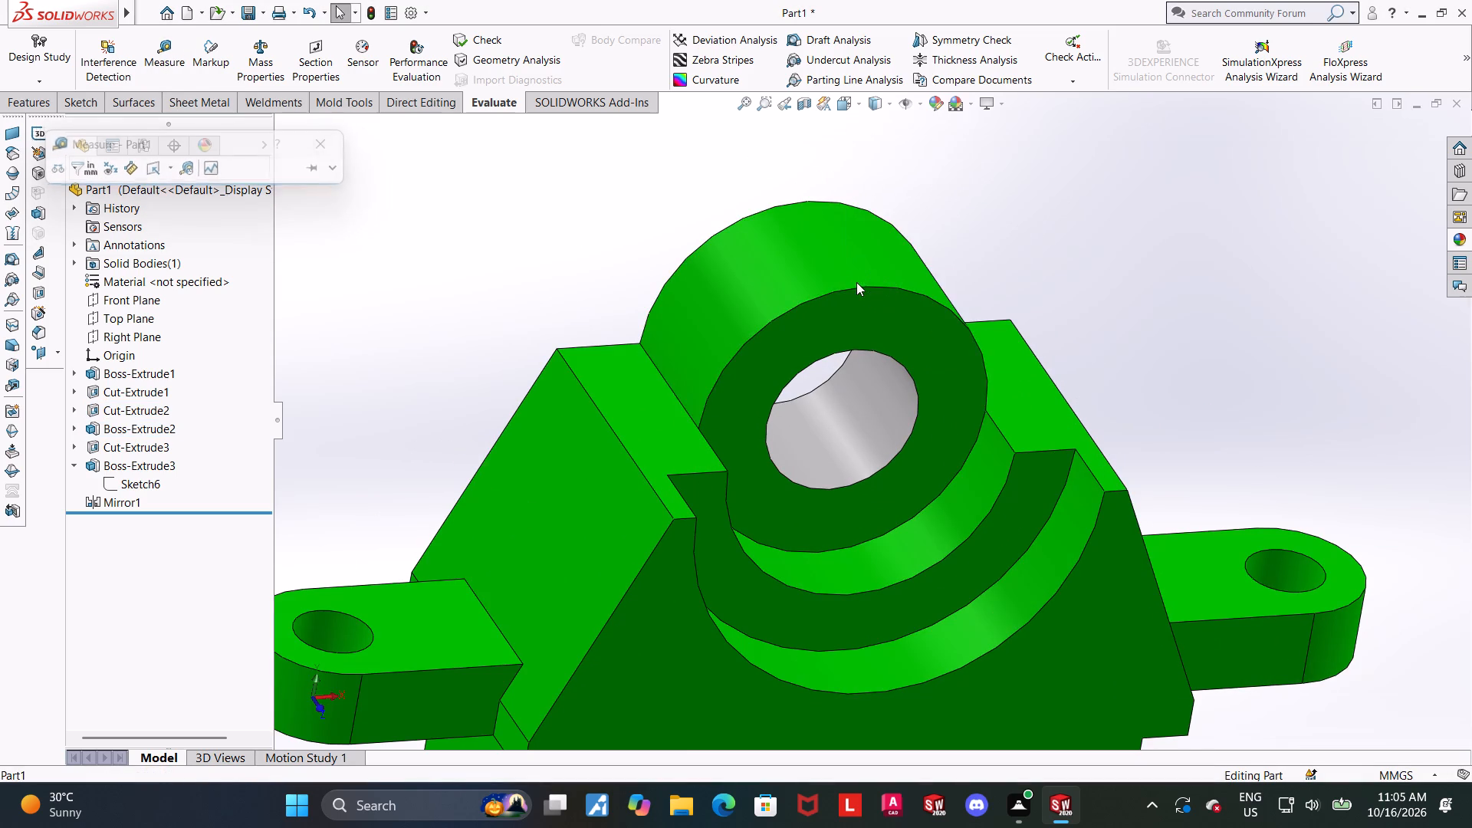
Measure the diameter of the white bore through the boss.
middle_drag(842, 284, 825, 287)
scroll(825, 286, up, 1)
scroll(830, 284, down, 2)
middle_drag(830, 284, 822, 281)
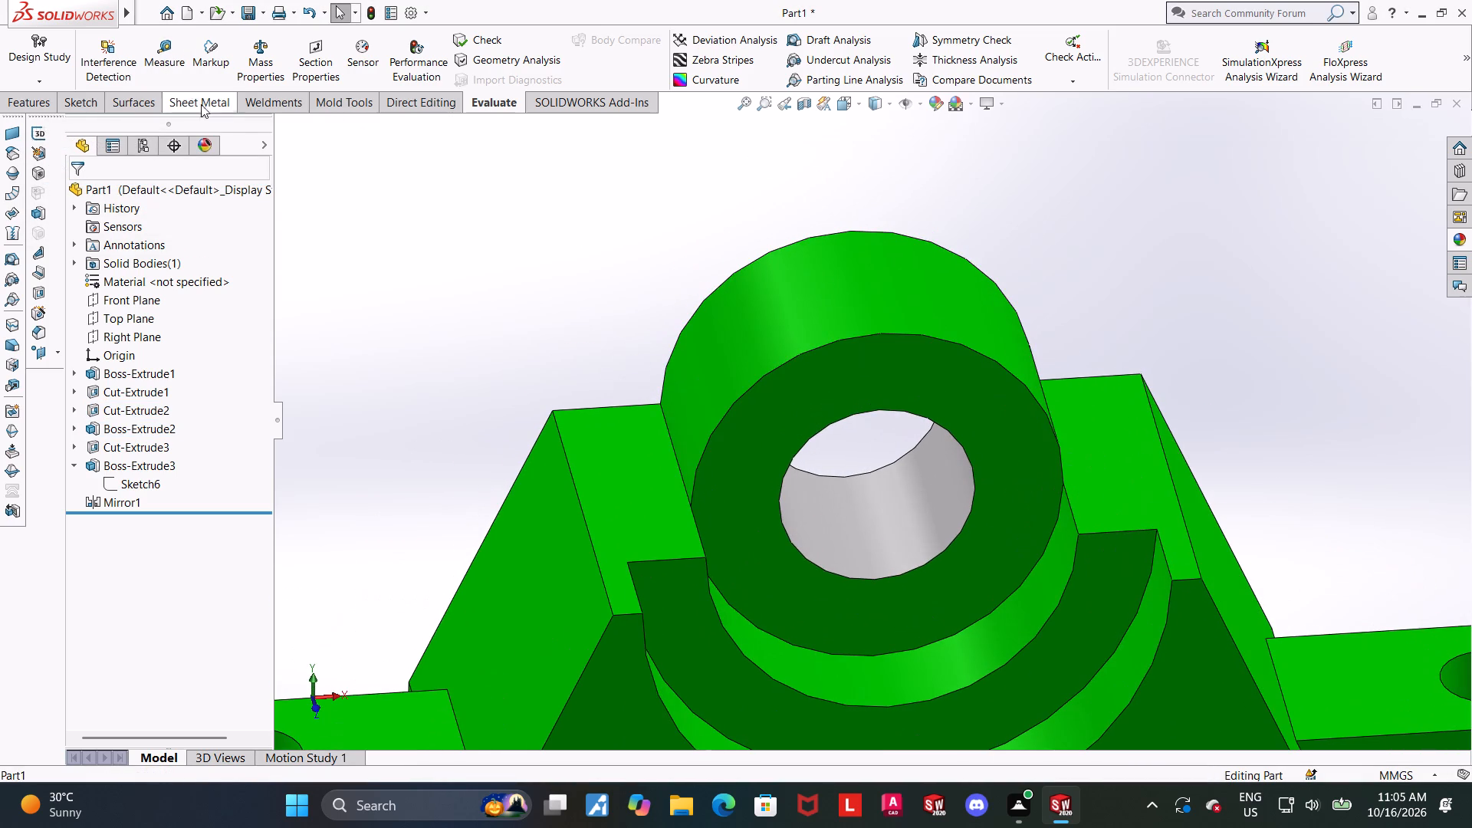
click(179, 67)
click(894, 515)
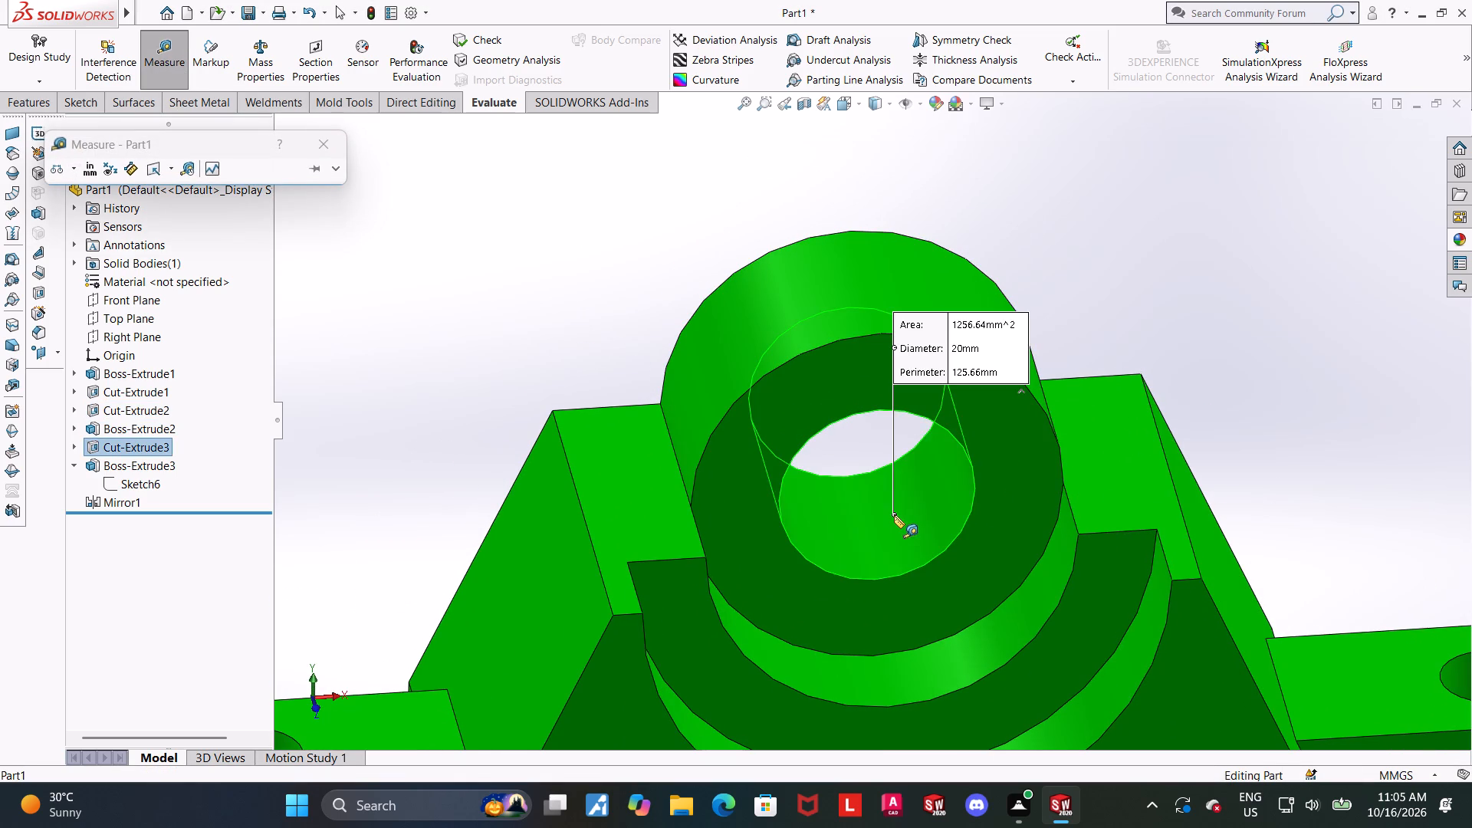
scroll(894, 515, up, 2)
scroll(964, 531, up, 4)
key(Escape)
Use Measure on the rounded end face of the original side tab.
scroll(715, 560, down, 3)
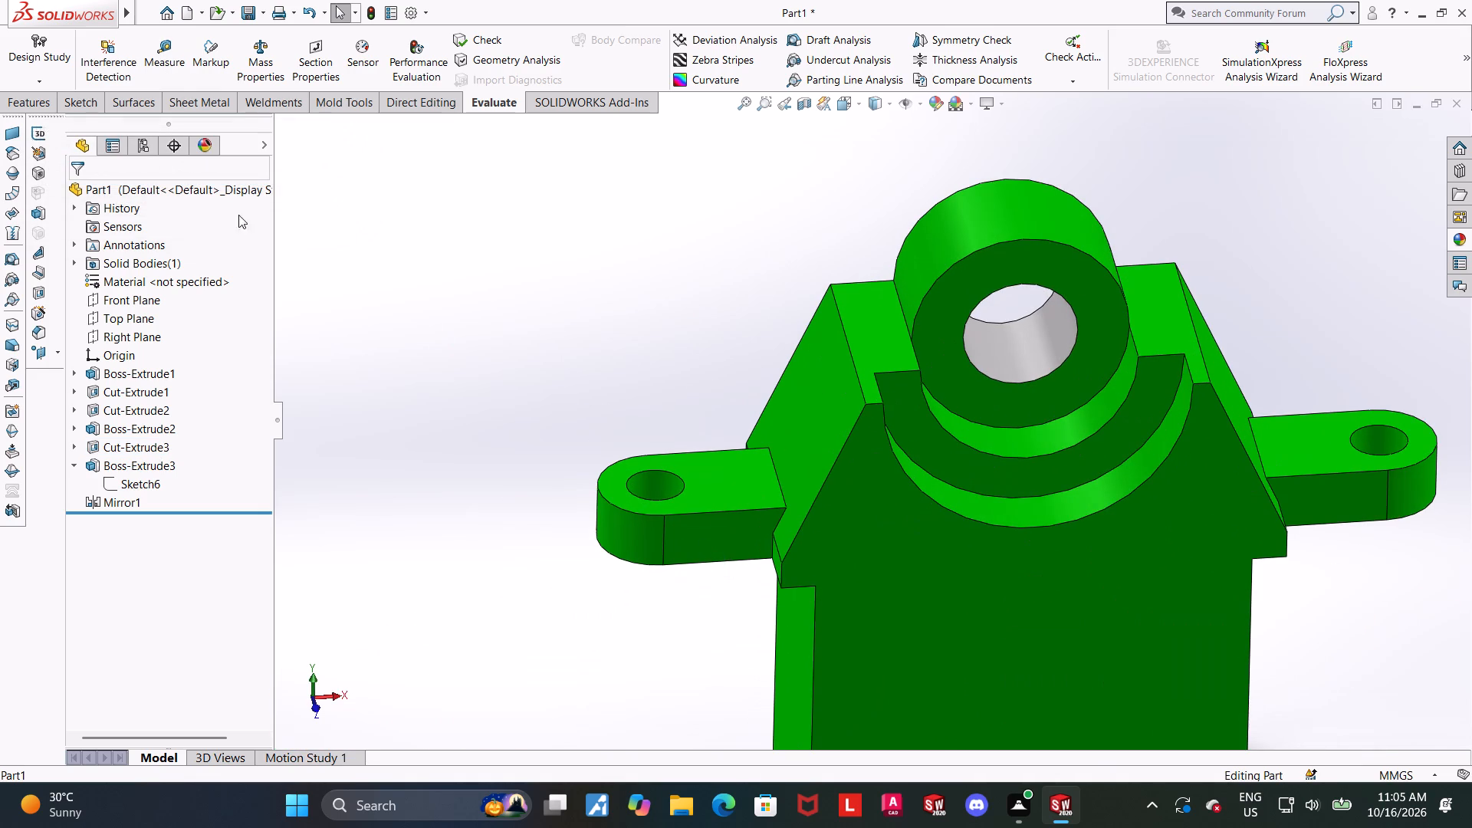
click(171, 43)
click(632, 529)
key(Escape)
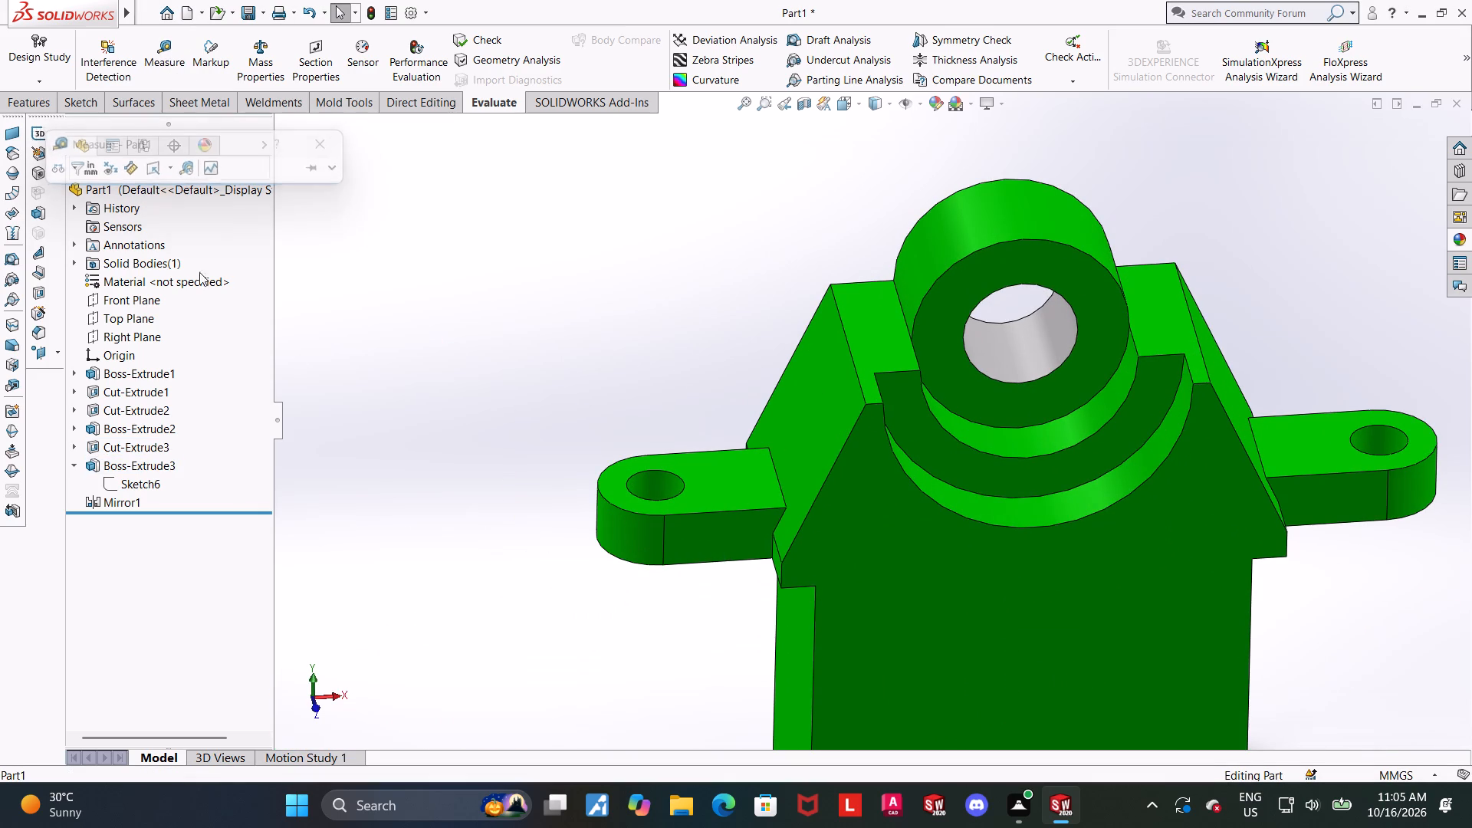
Measure the distance between the front and back faces of the bracket body.
click(158, 43)
scroll(441, 304, up, 2)
scroll(898, 576, up, 3)
scroll(1001, 603, down, 3)
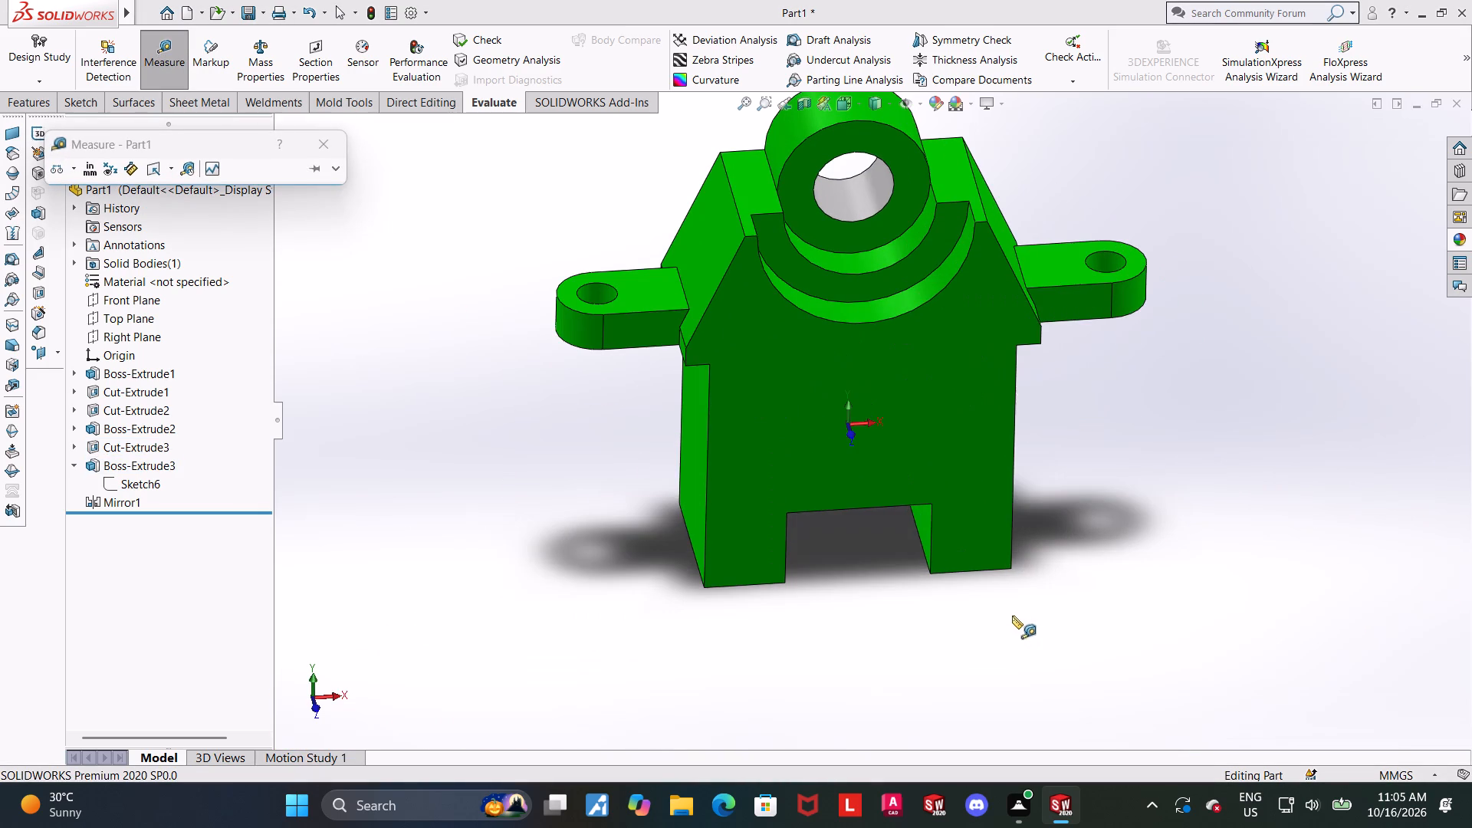
middle_drag(798, 563, 842, 491)
click(764, 531)
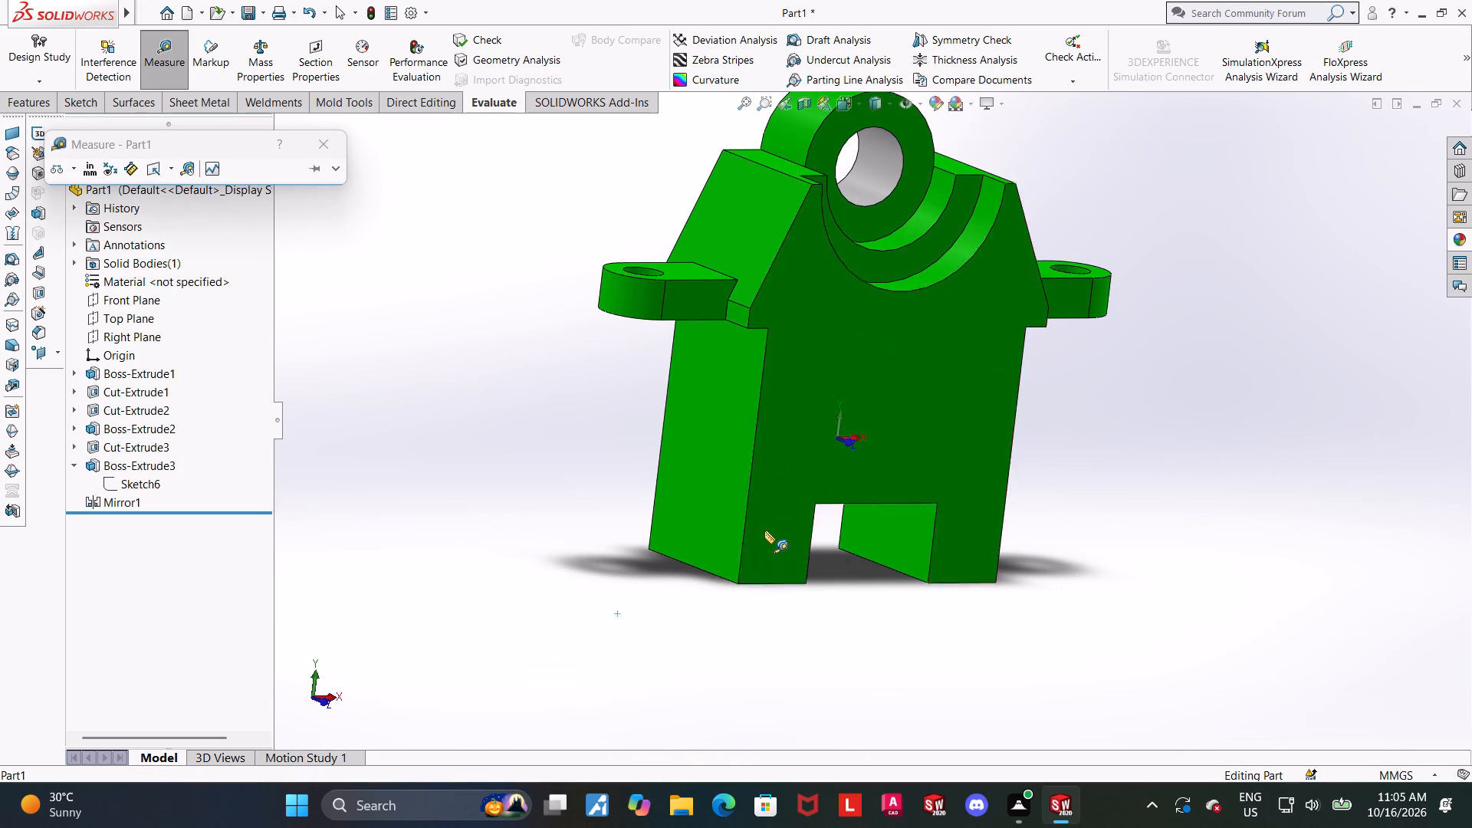
middle_drag(751, 461, 874, 495)
click(723, 382)
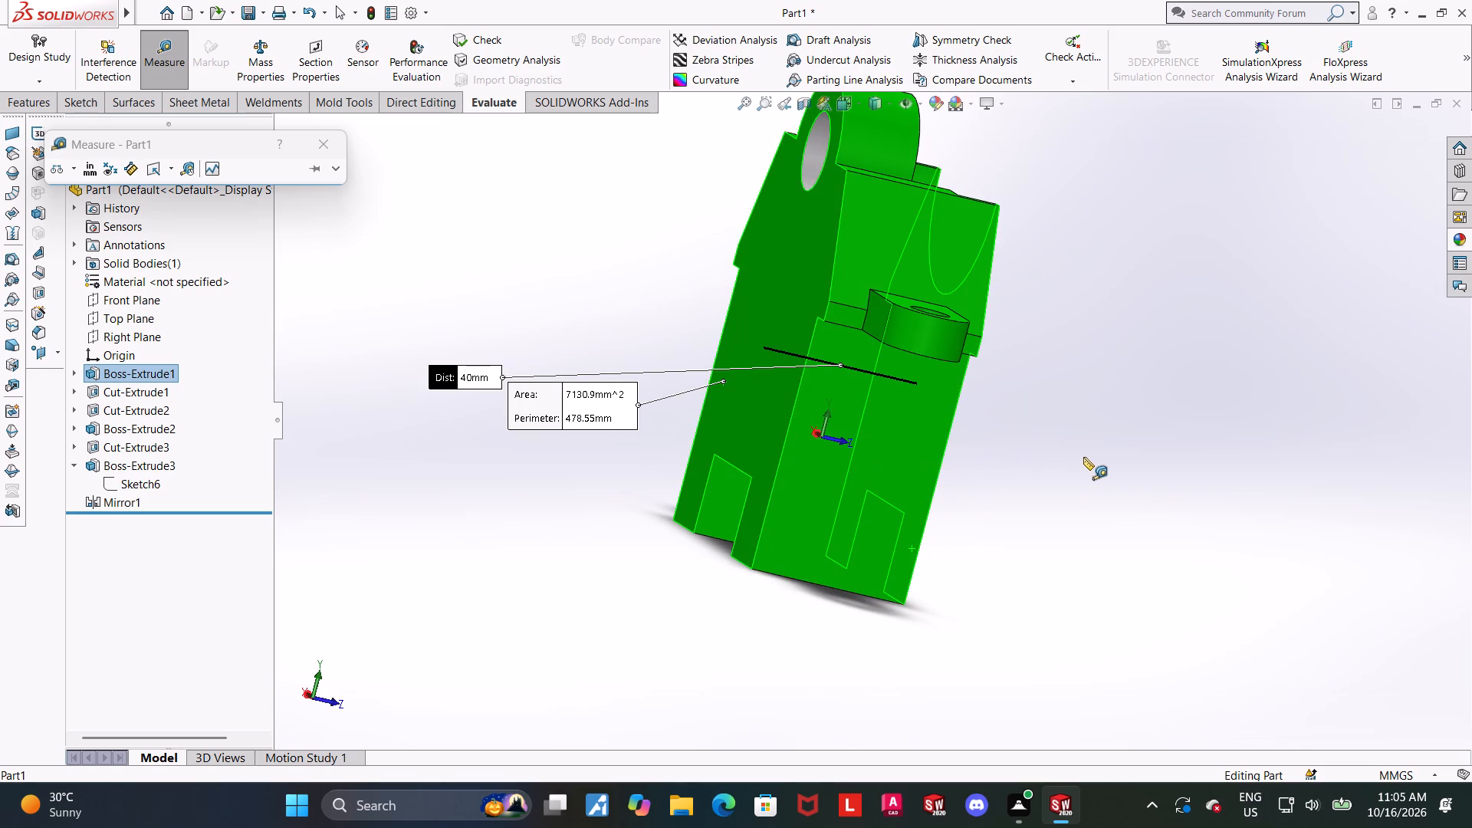
middle_drag(1074, 458, 988, 451)
key(Escape)
Measure the distance between the two outer vertical side faces of the body's lower block.
scroll(1264, 419, down, 2)
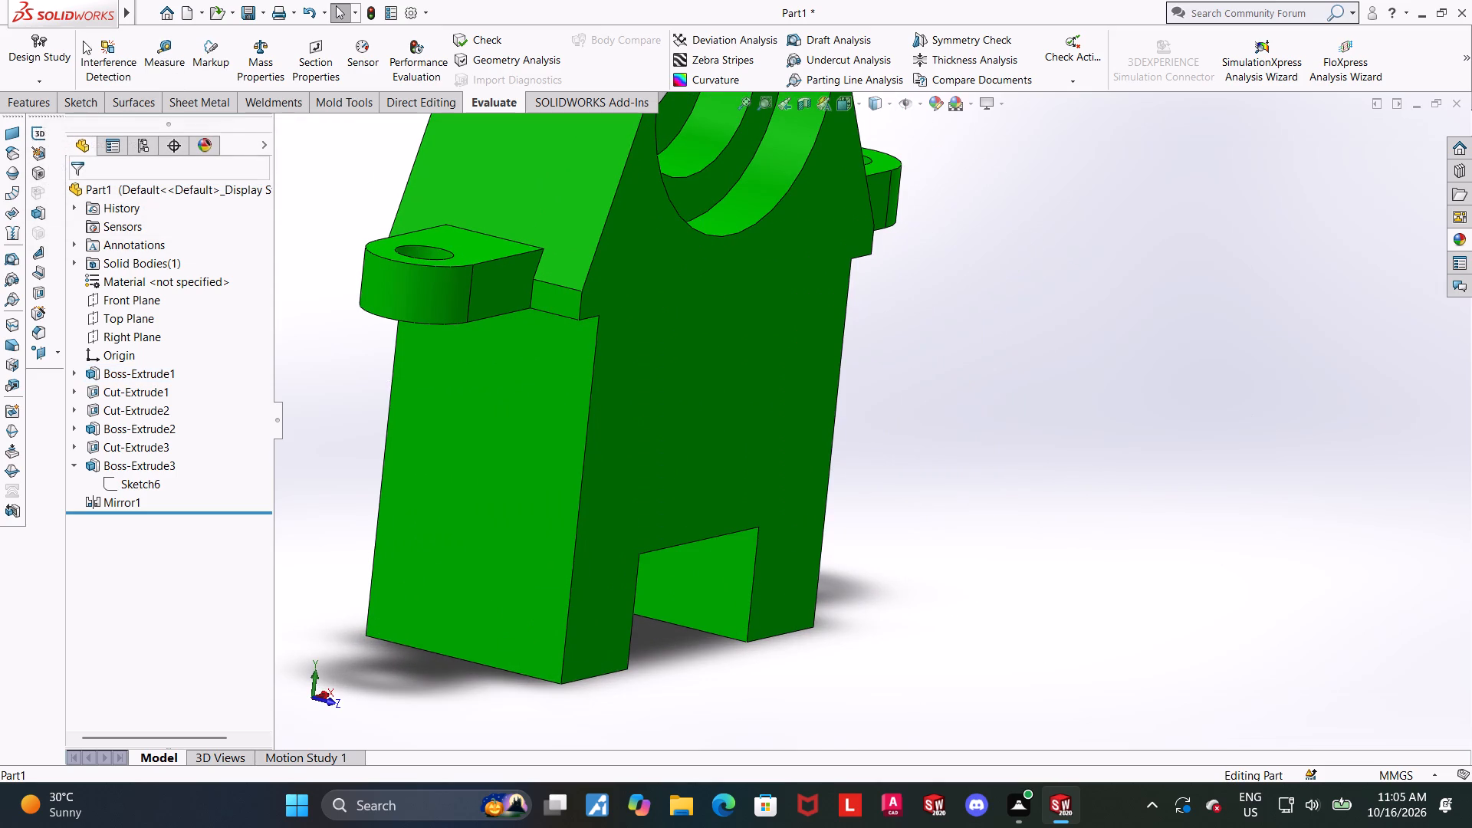
click(154, 56)
click(437, 455)
middle_drag(1136, 562, 956, 503)
click(951, 482)
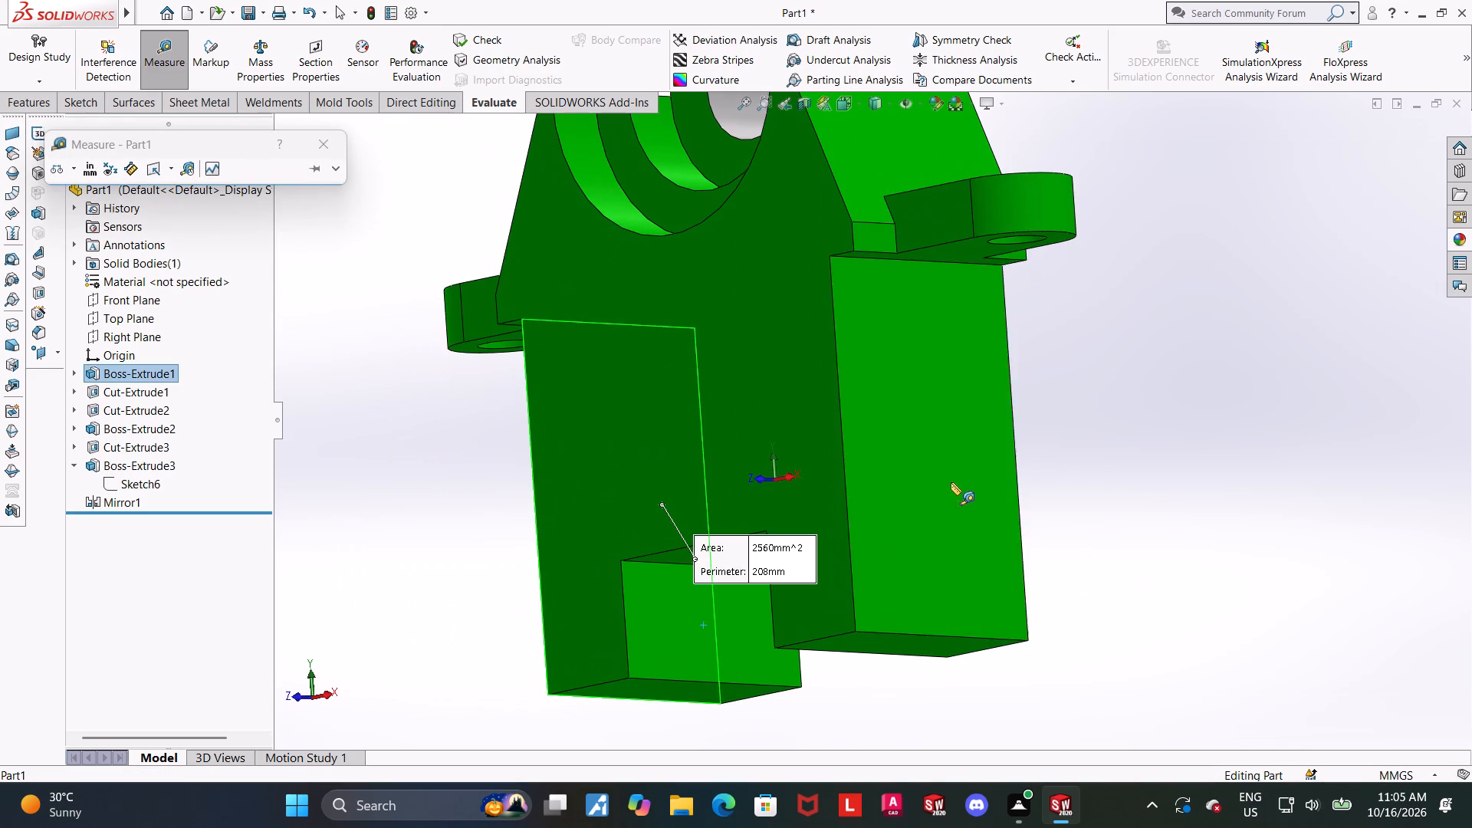
scroll(965, 550, up, 2)
middle_drag(923, 557, 951, 571)
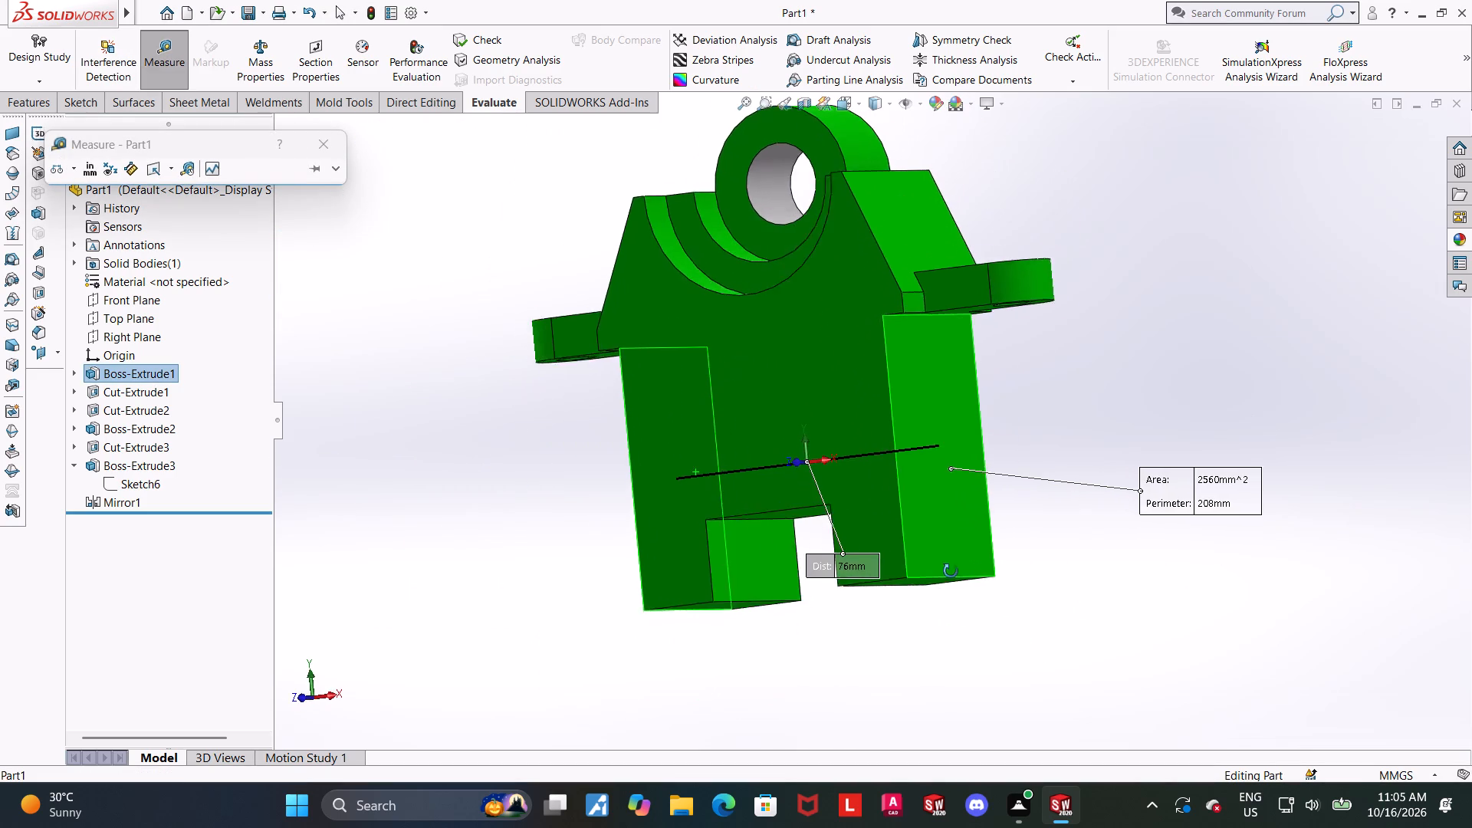
middle_drag(951, 571, 1013, 613)
middle_drag(866, 534, 897, 537)
key(Escape)
Measure the width between the two inner side walls of the bottom slot.
scroll(875, 481, down, 4)
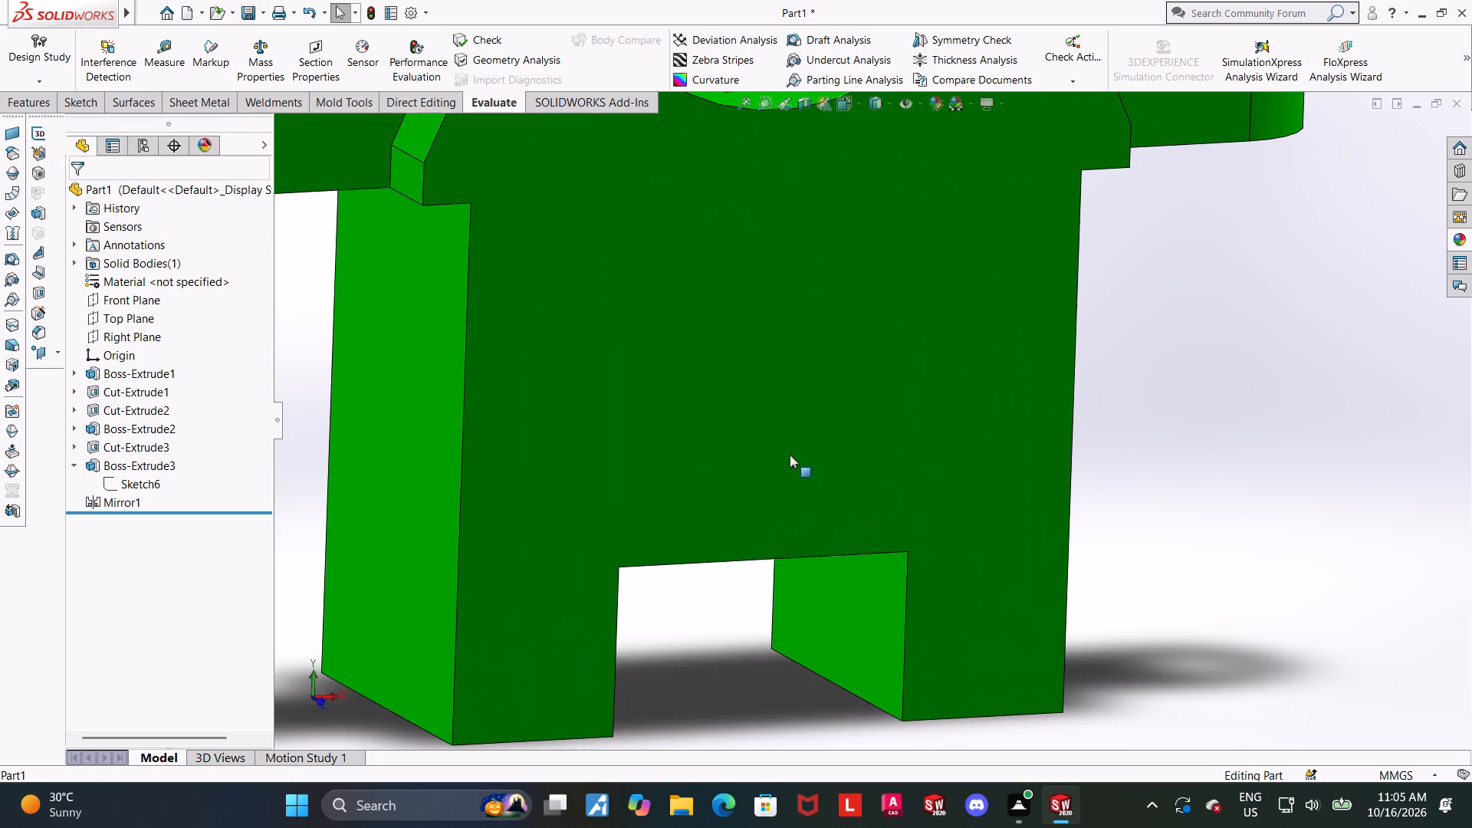
click(163, 64)
click(797, 626)
middle_drag(1221, 586, 1164, 589)
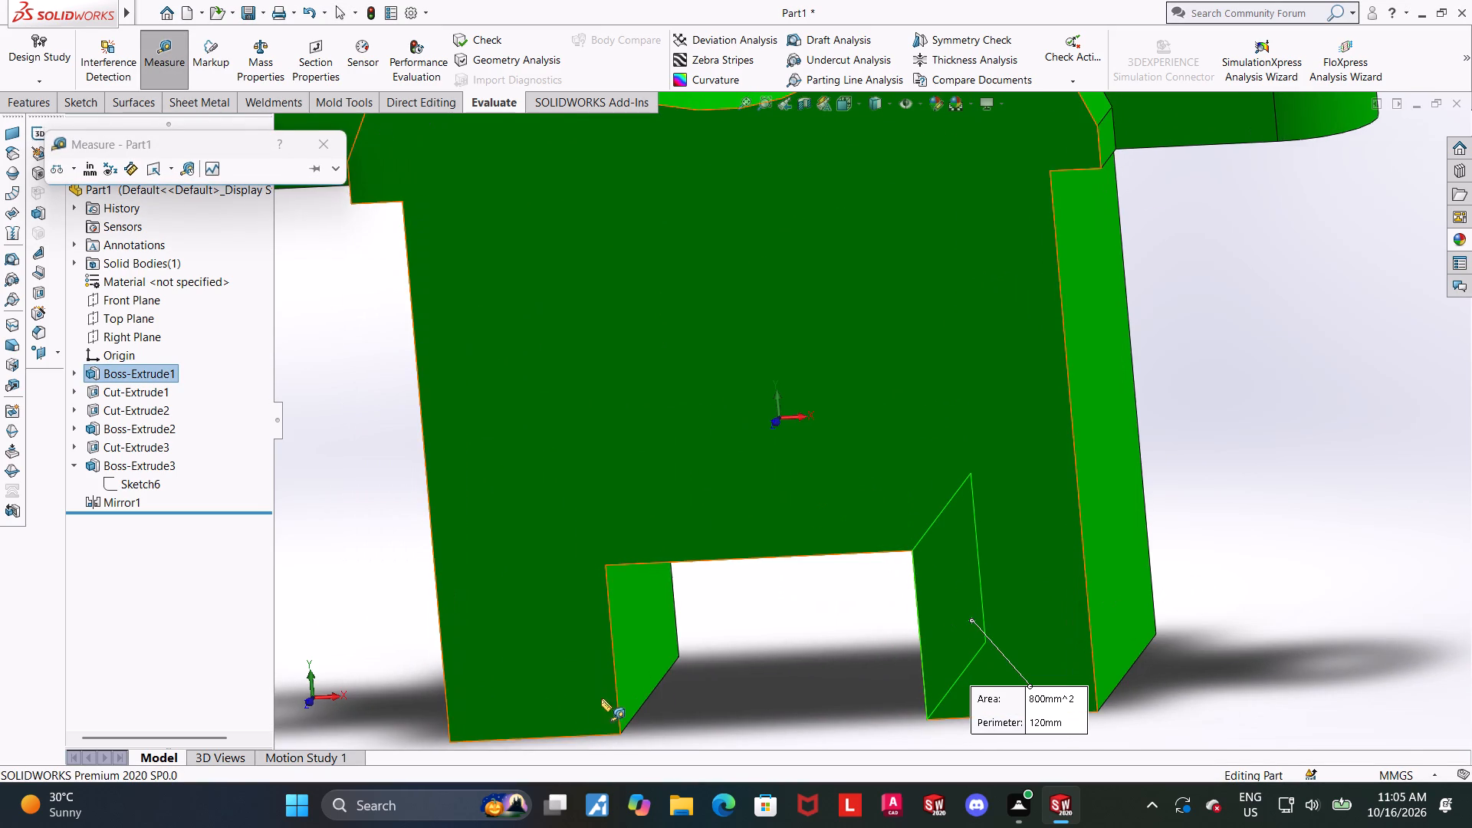
click(633, 658)
scroll(673, 664, up, 1)
key(Escape)
Measure the width across the lower block's two outer side faces once more.
middle_drag(664, 631, 705, 623)
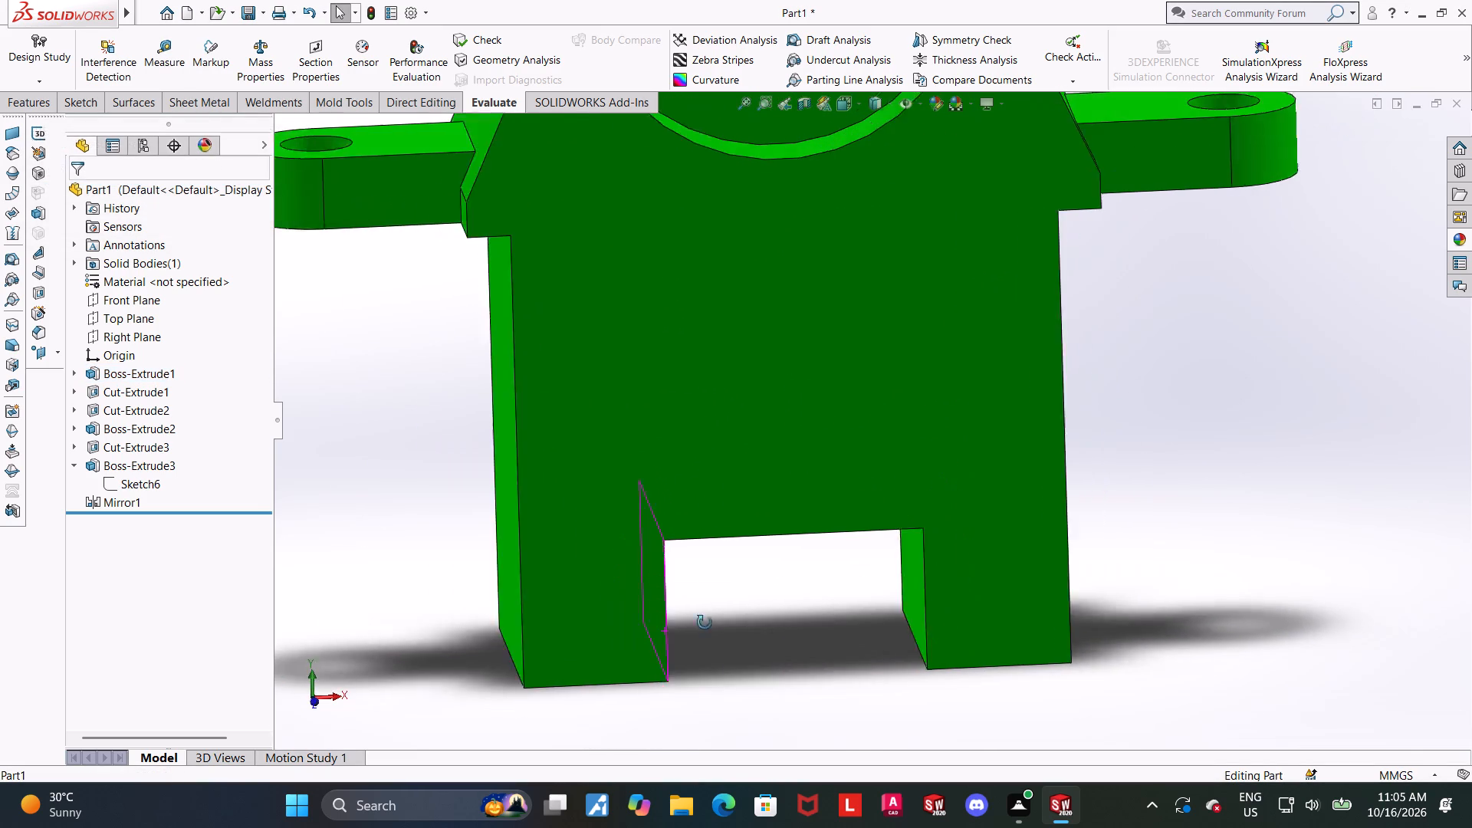
middle_drag(705, 623, 741, 607)
click(162, 63)
click(498, 569)
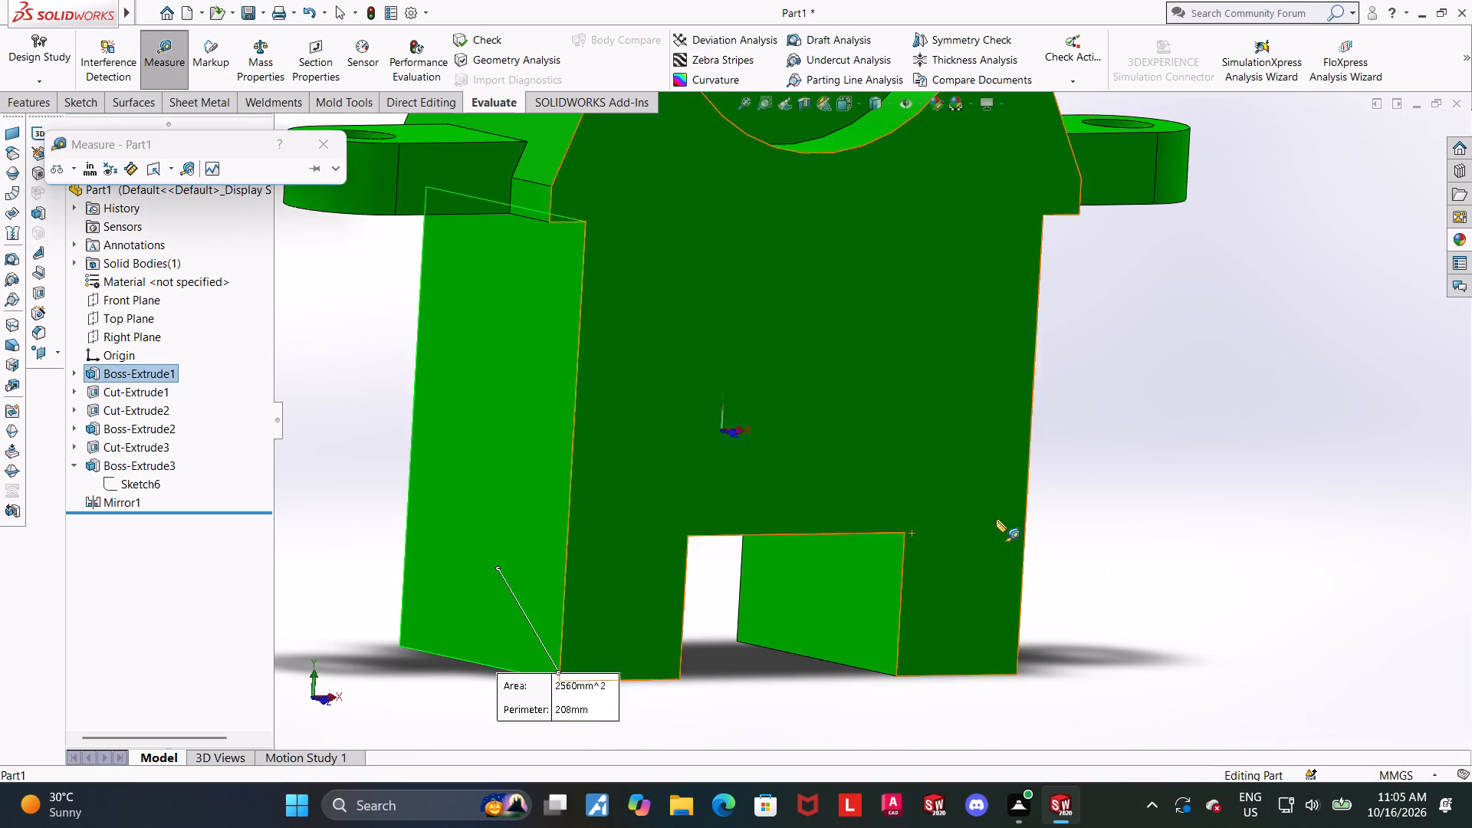
middle_drag(999, 520, 891, 498)
click(1092, 450)
scroll(1064, 550, up, 1)
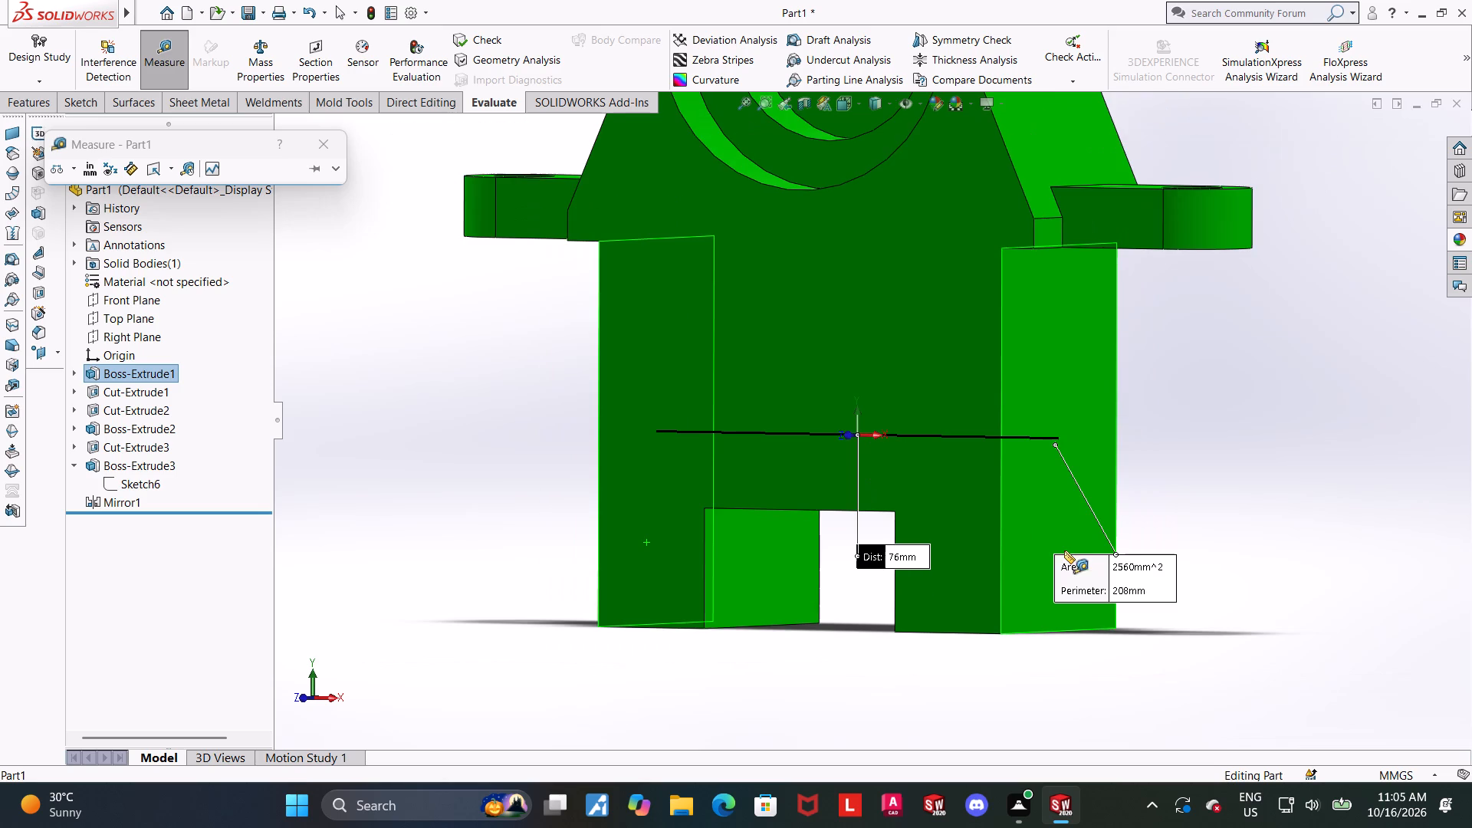
scroll(899, 302, down, 3)
key(Escape)
Measure the bottom slot's height from its upper face to the underside of one leg.
scroll(1073, 366, up, 4)
middle_drag(1152, 382, 1167, 376)
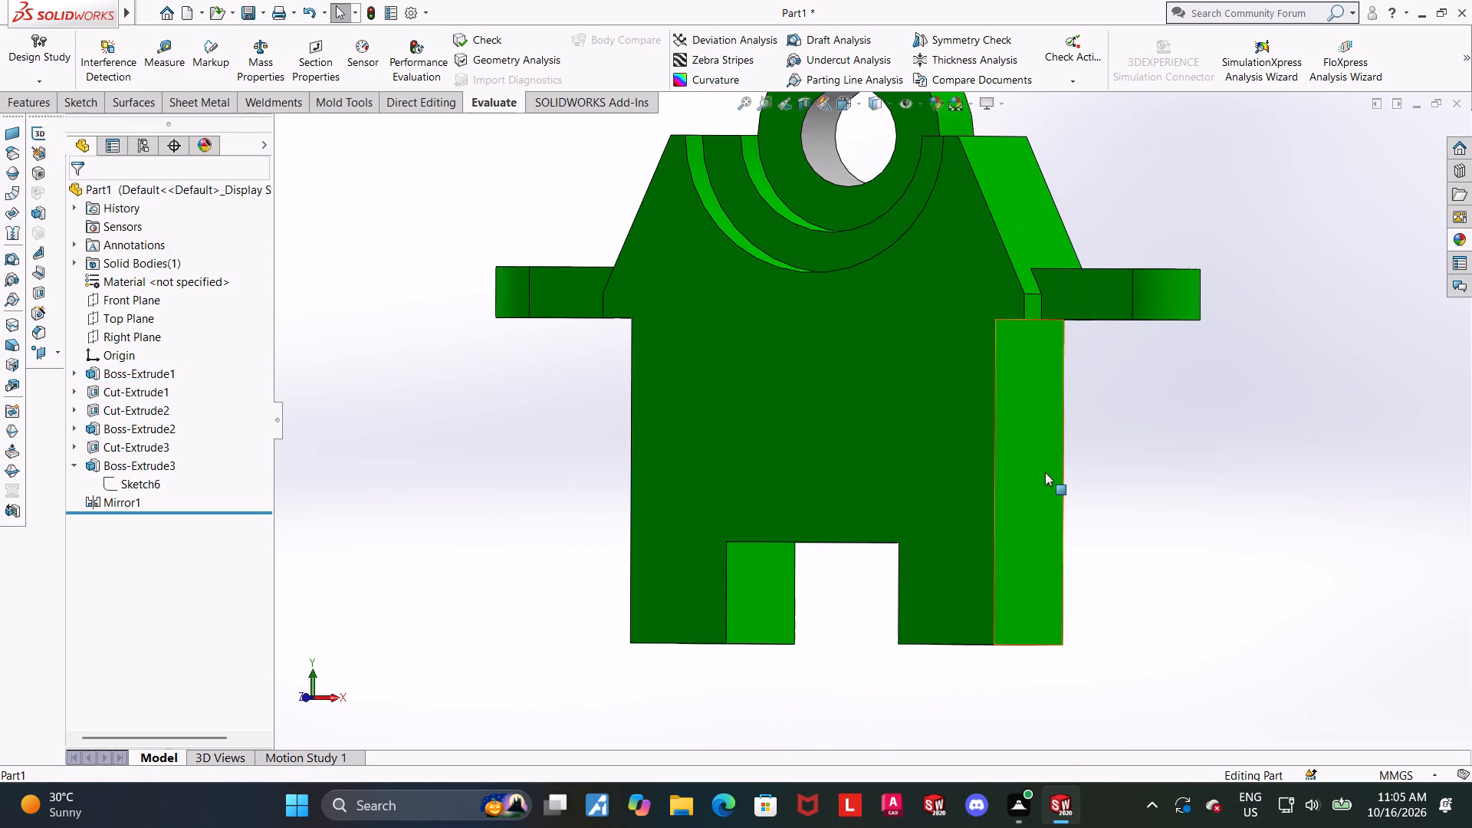
middle_drag(1044, 492, 1060, 322)
click(162, 56)
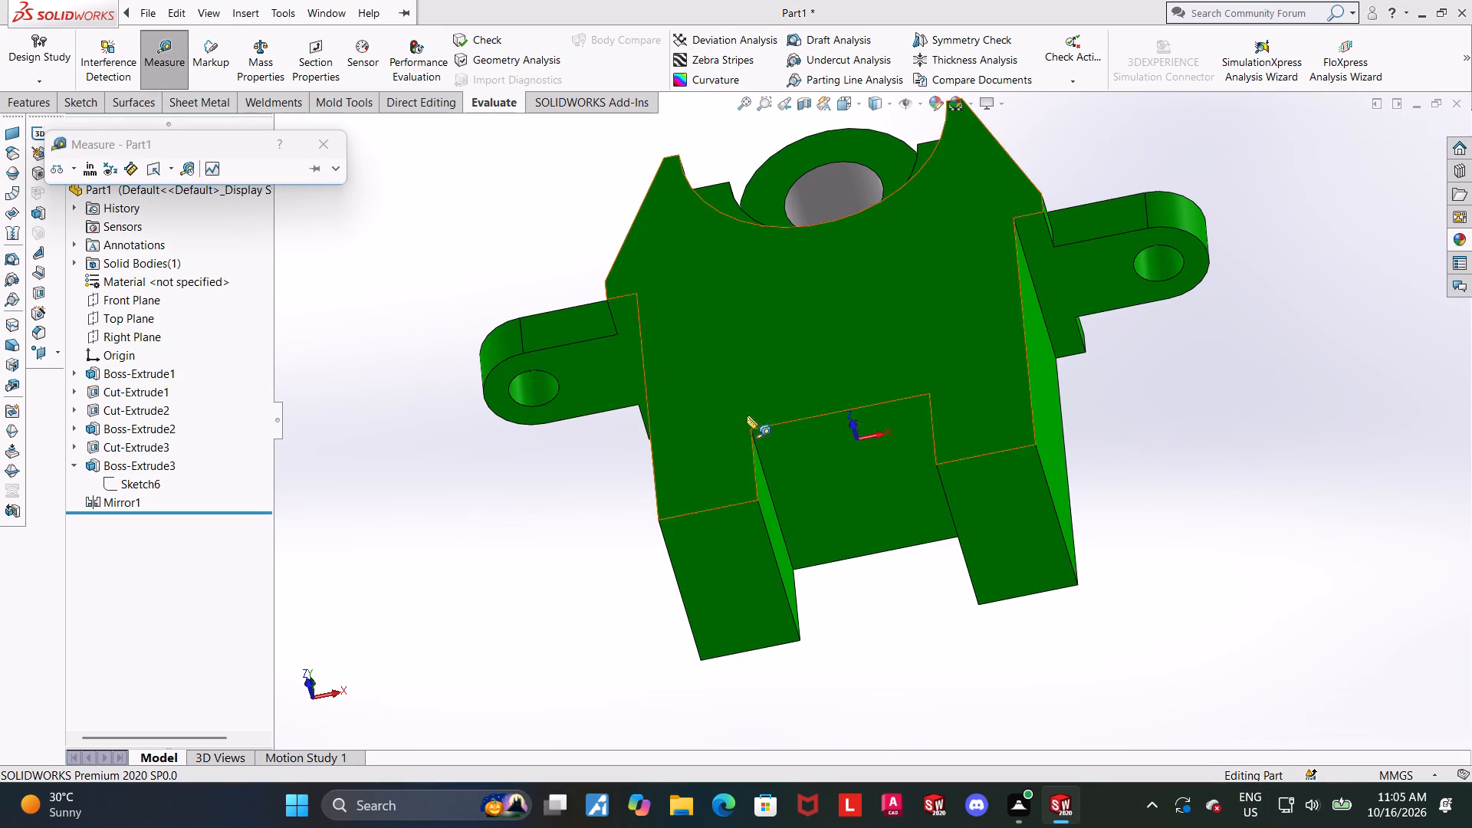
click(829, 481)
click(731, 566)
scroll(1165, 488, up, 2)
key(Escape)
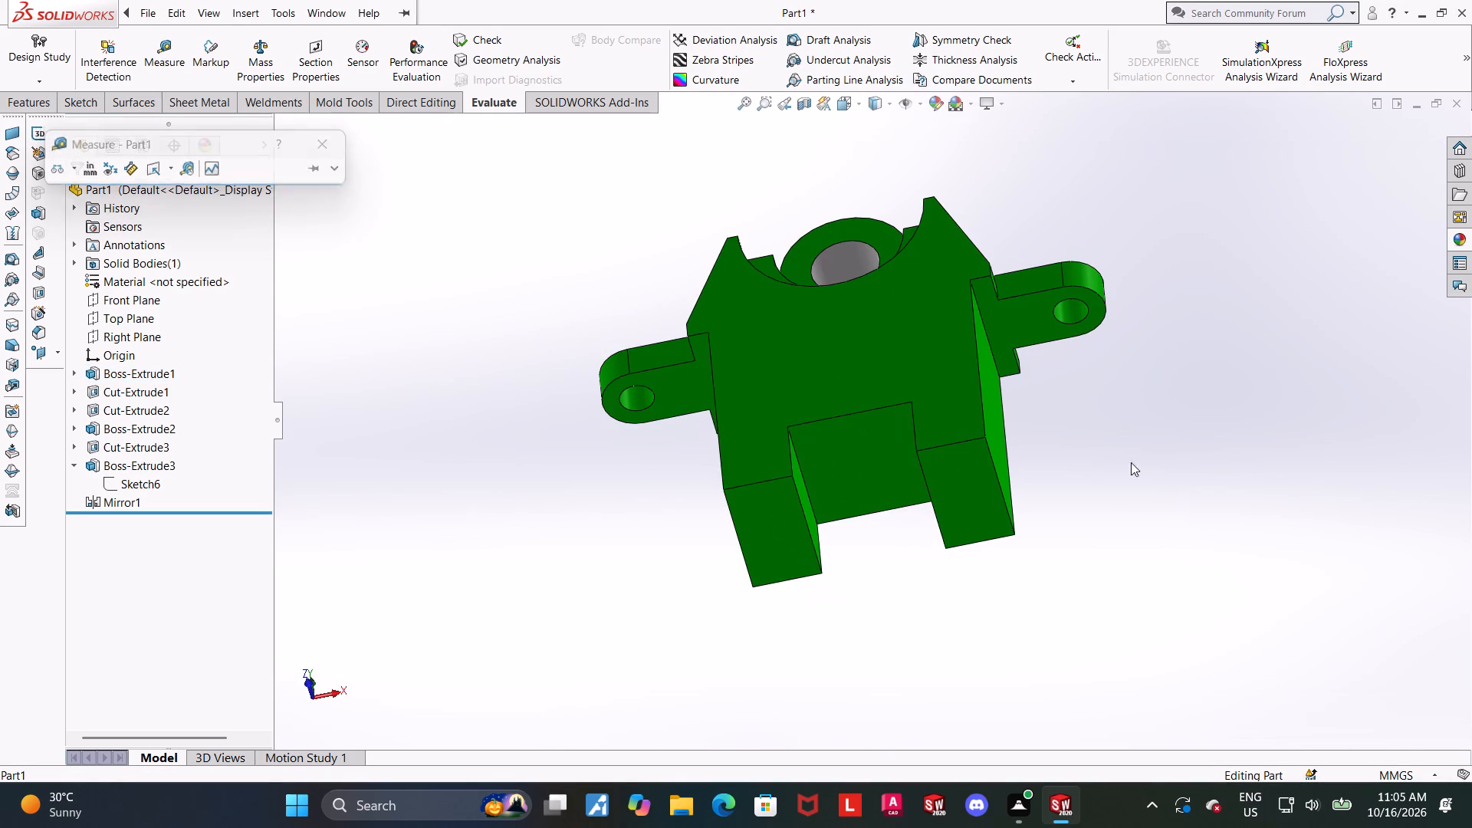
Measure the distance between the short vertical side faces at the lower ends of the two sloped shoulders.
middle_drag(1138, 336, 1136, 571)
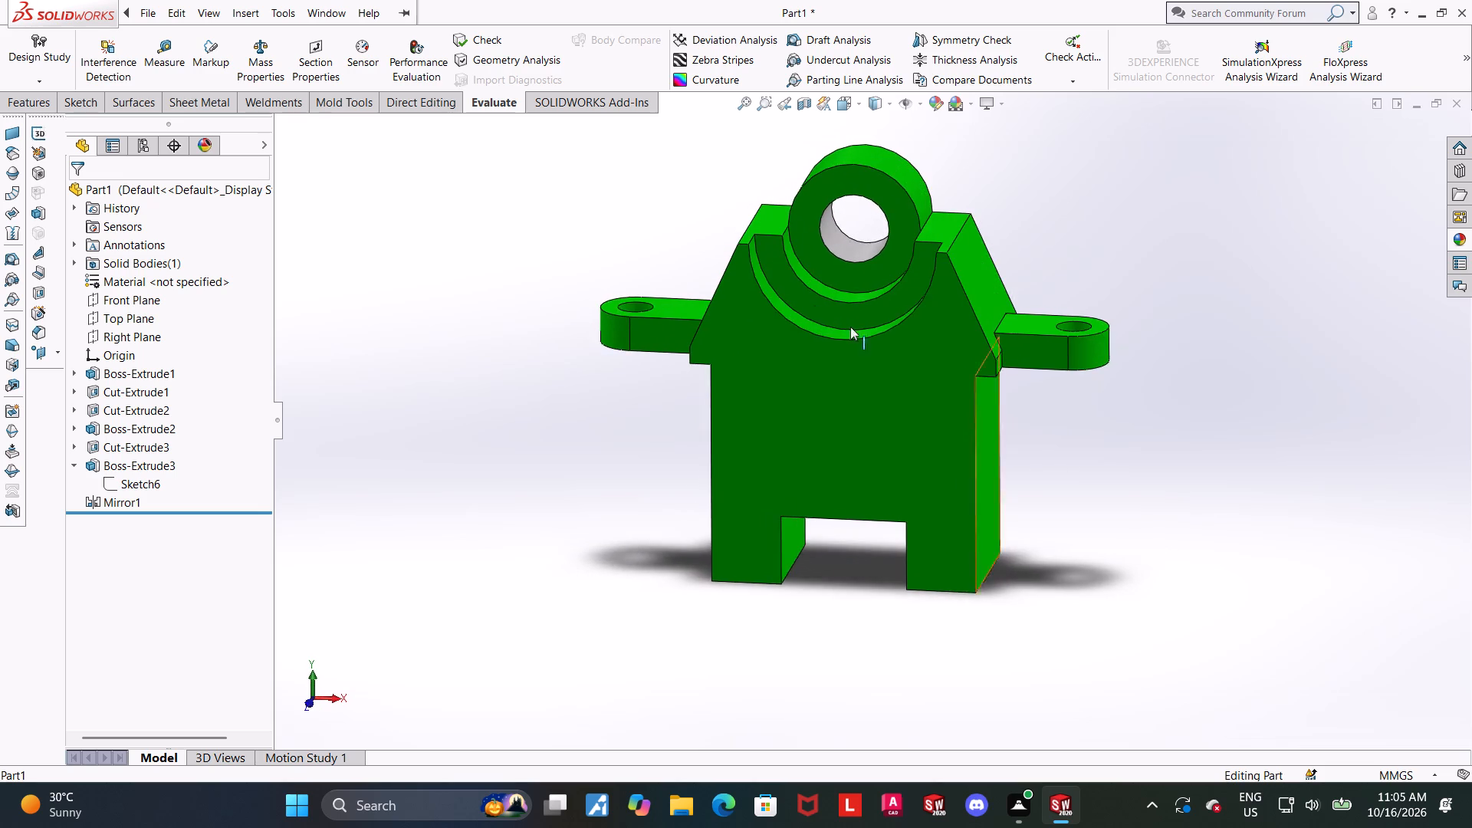
scroll(747, 297, down, 2)
middle_drag(633, 306, 725, 324)
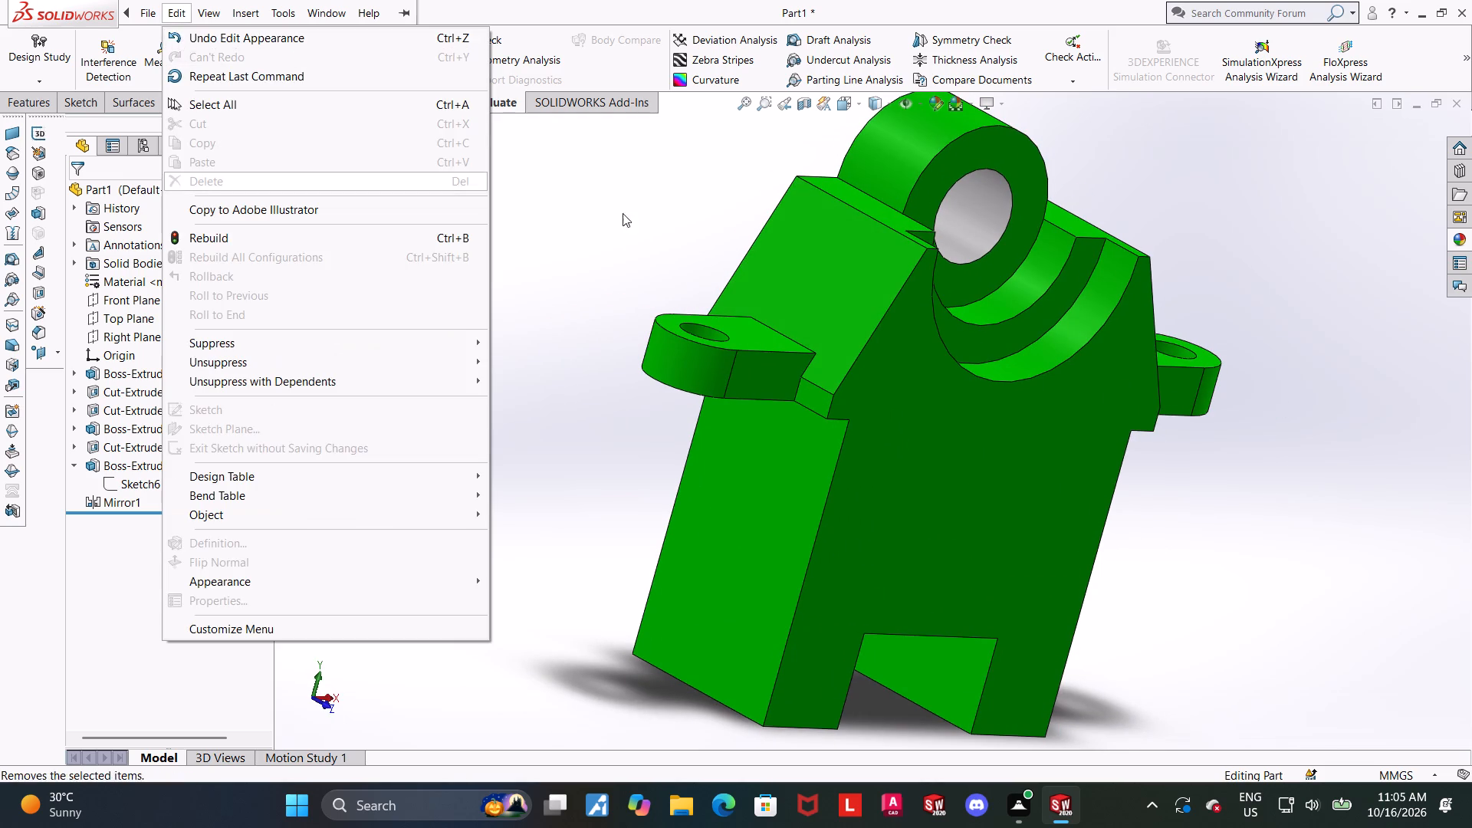
click(628, 215)
click(167, 49)
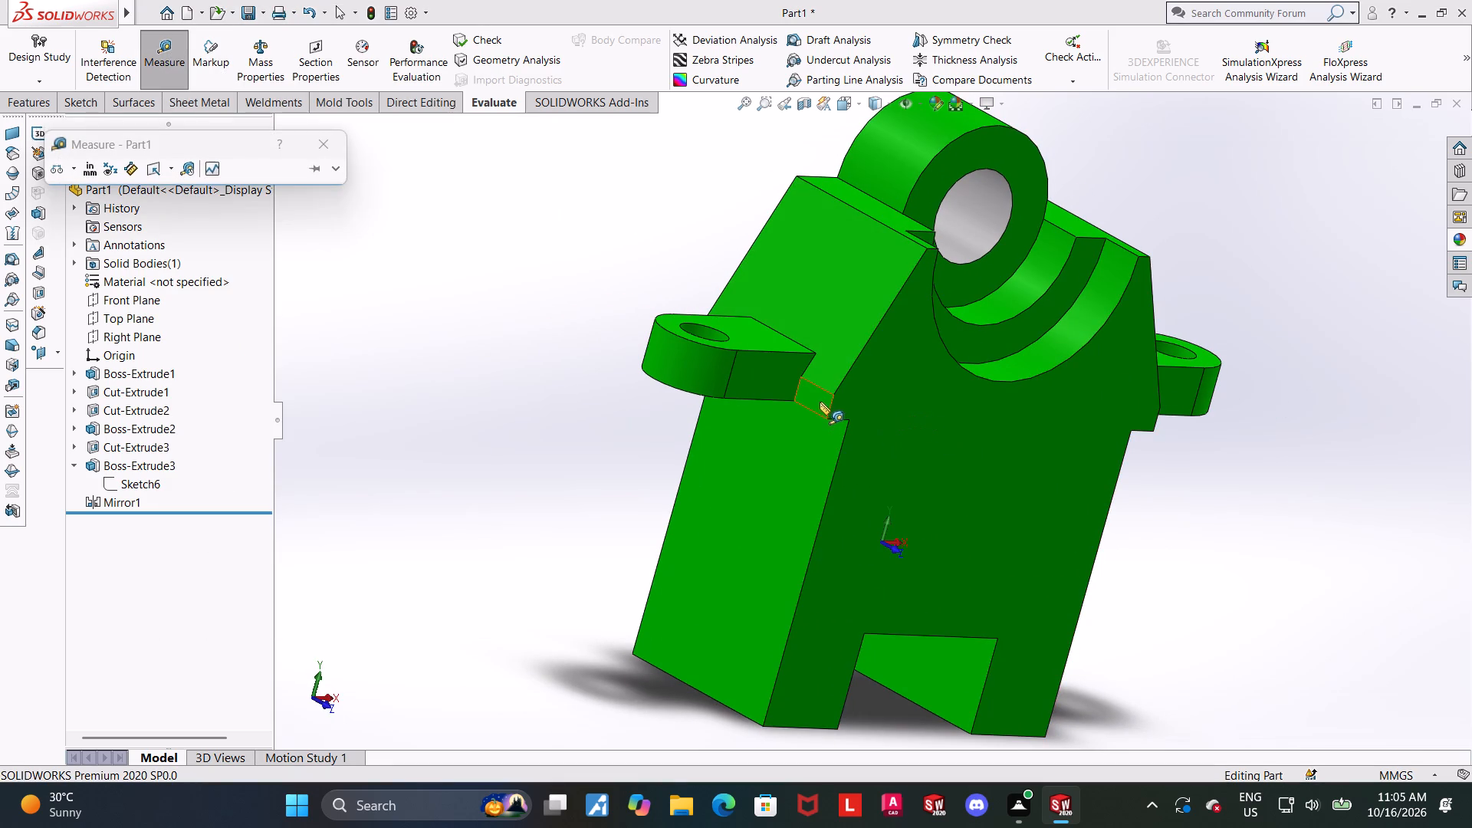
click(819, 402)
middle_drag(1464, 472, 1274, 439)
click(942, 401)
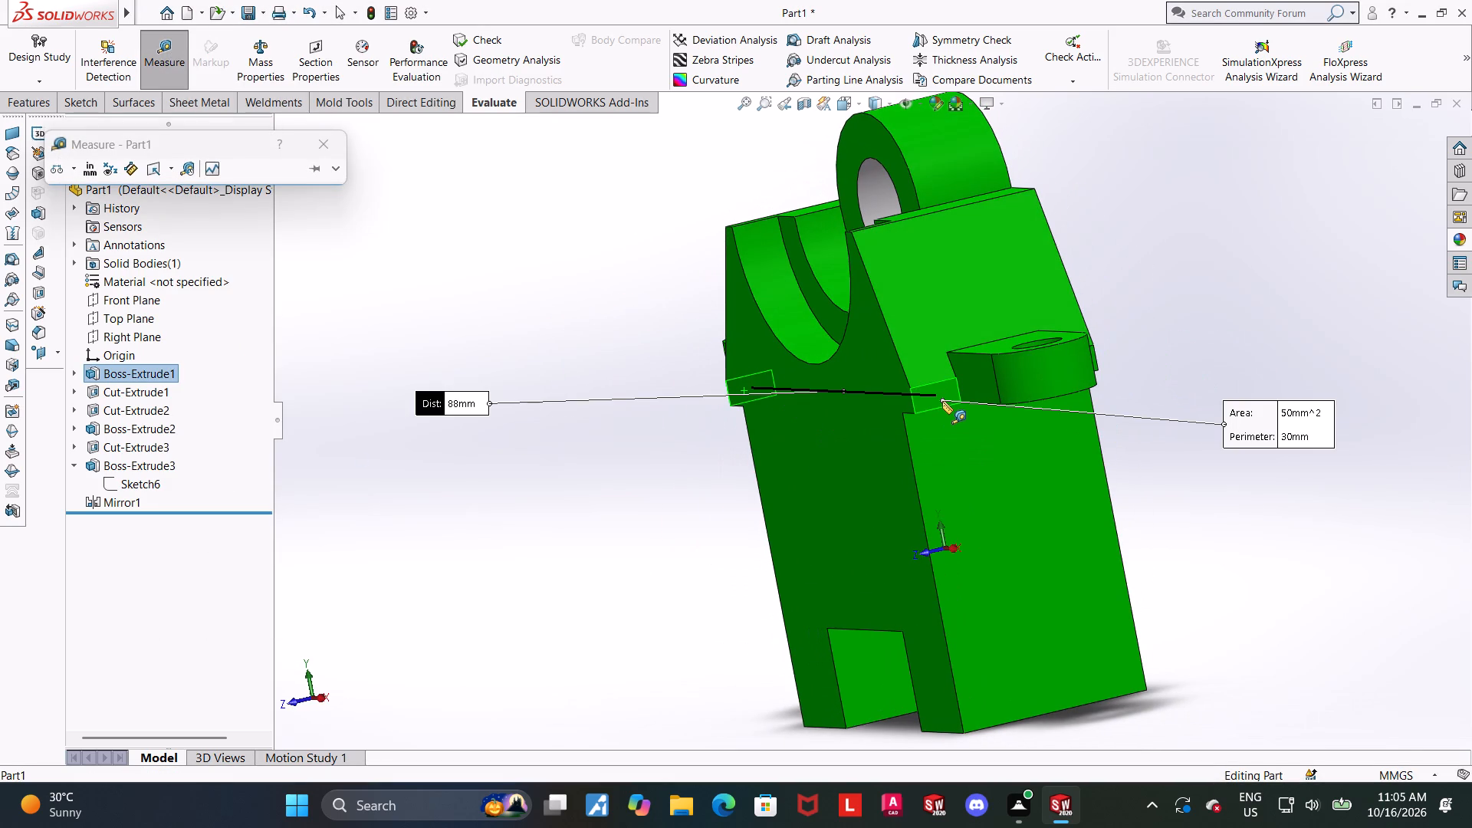
scroll(942, 401, down, 1)
key(Escape)
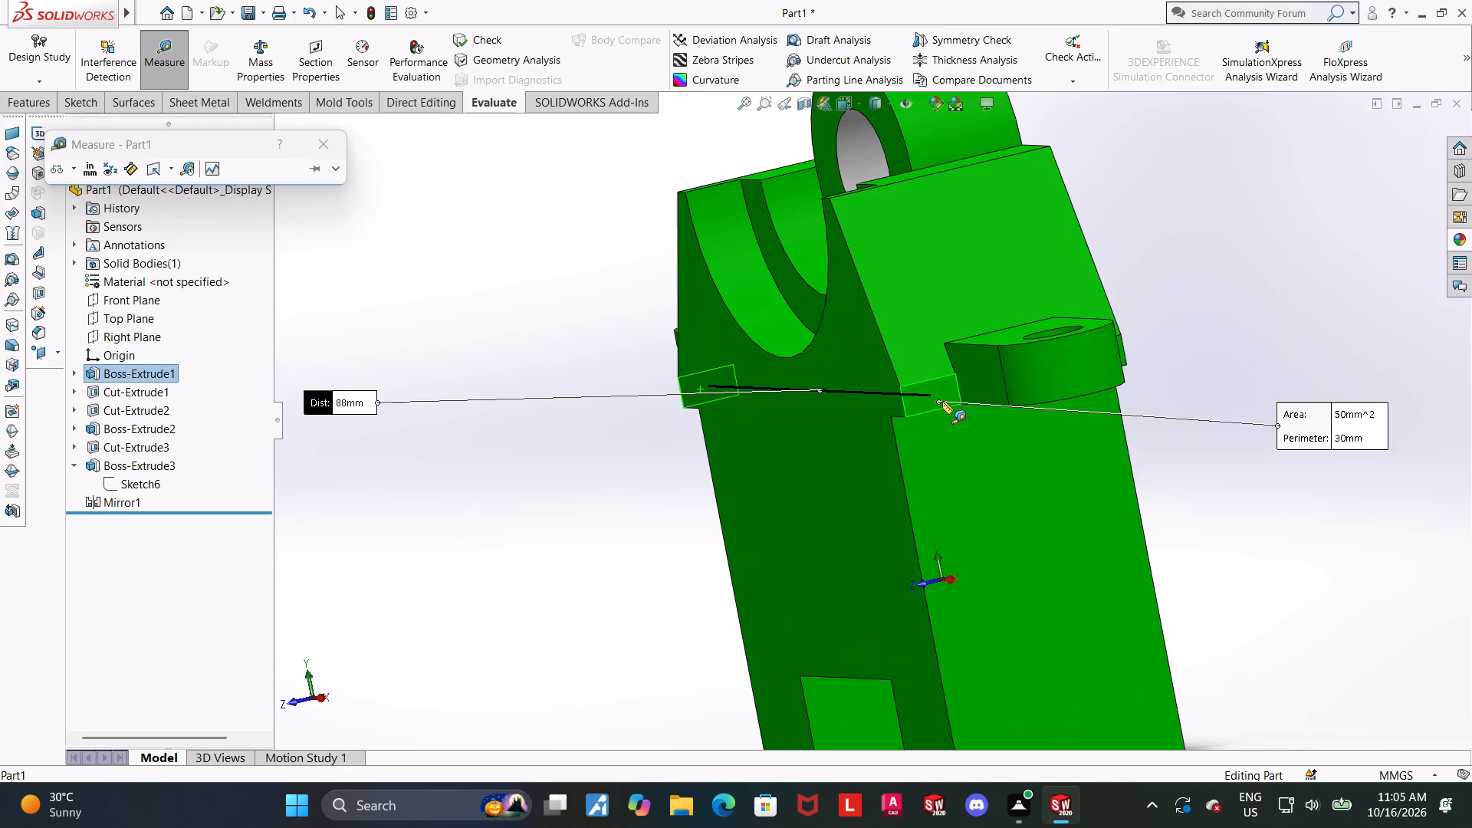
Measure the mirrored side tab's thickness between its top face and its underside.
scroll(913, 389, up, 2)
middle_drag(912, 389, 981, 429)
scroll(1022, 353, down, 2)
middle_drag(800, 330, 810, 317)
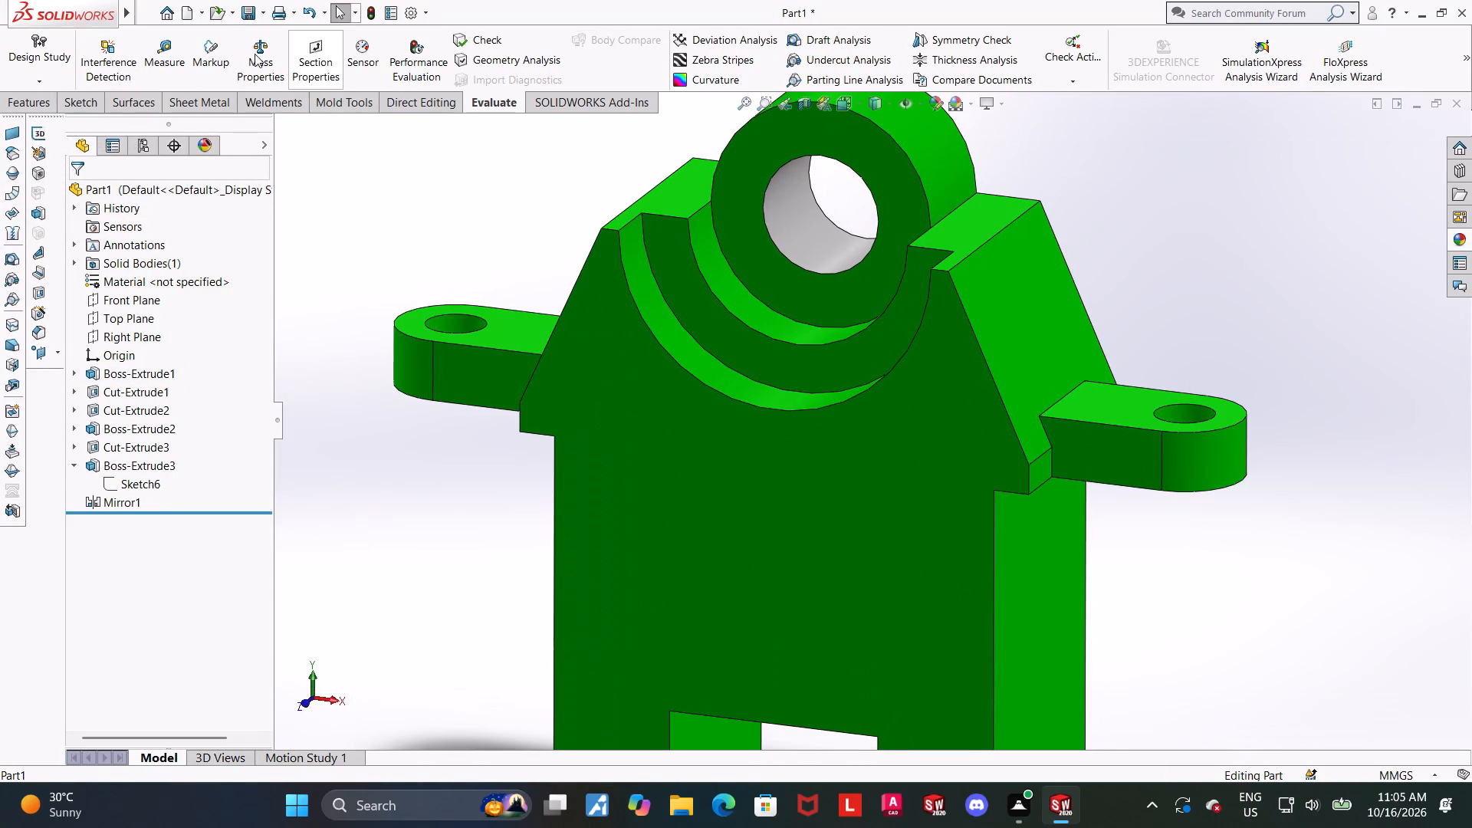
click(164, 52)
click(1135, 402)
middle_drag(1226, 524, 1192, 292)
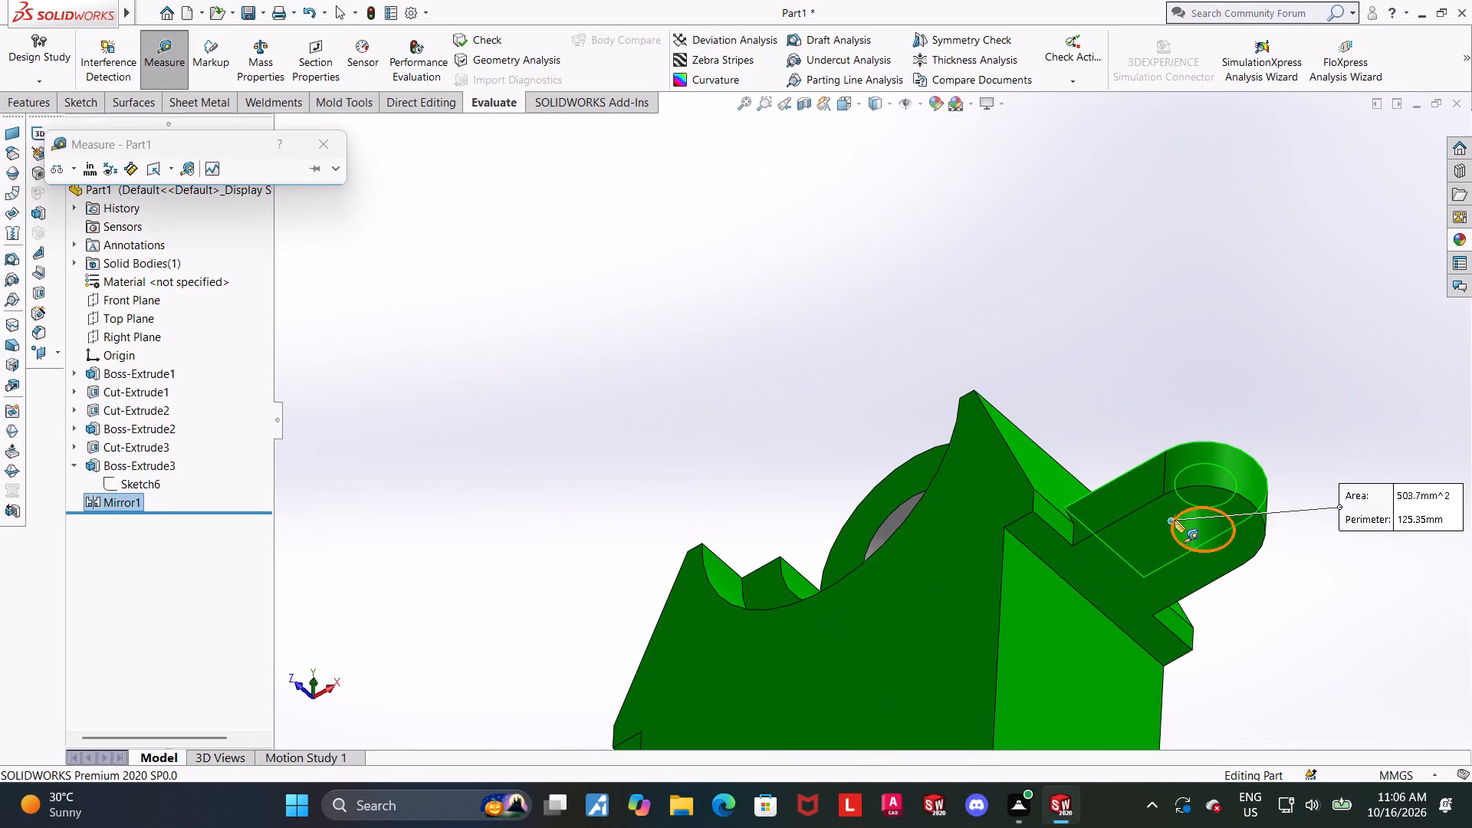
click(1144, 560)
scroll(1144, 558, up, 3)
scroll(1139, 471, down, 2)
key(Escape)
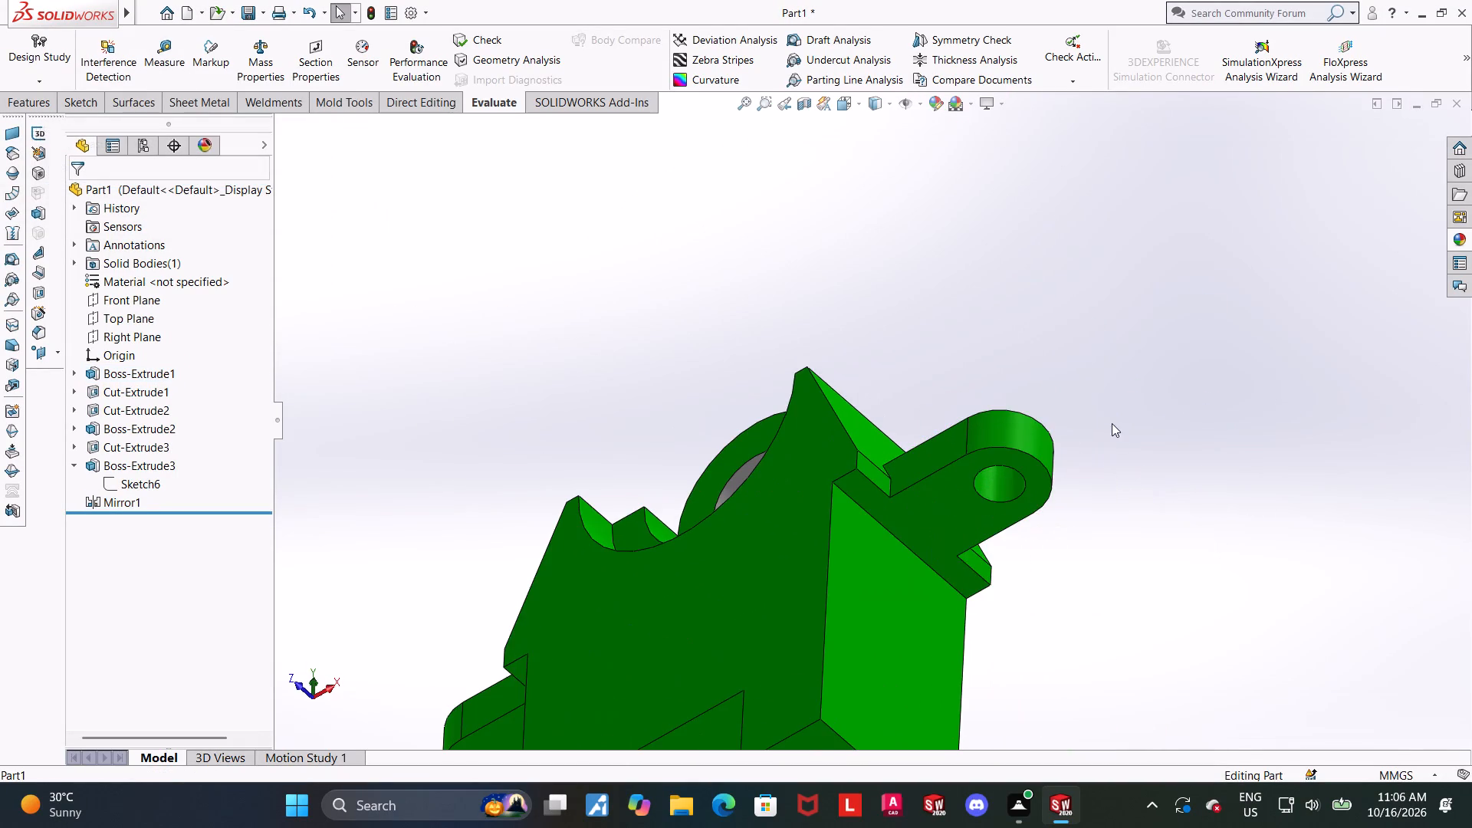
Measure the depth from the body's front face to the recessed flat face of the larger stepped arc cut.
middle_drag(1112, 422, 1179, 677)
scroll(867, 258, up, 1)
middle_drag(872, 261, 918, 281)
scroll(829, 291, up, 2)
scroll(704, 261, down, 3)
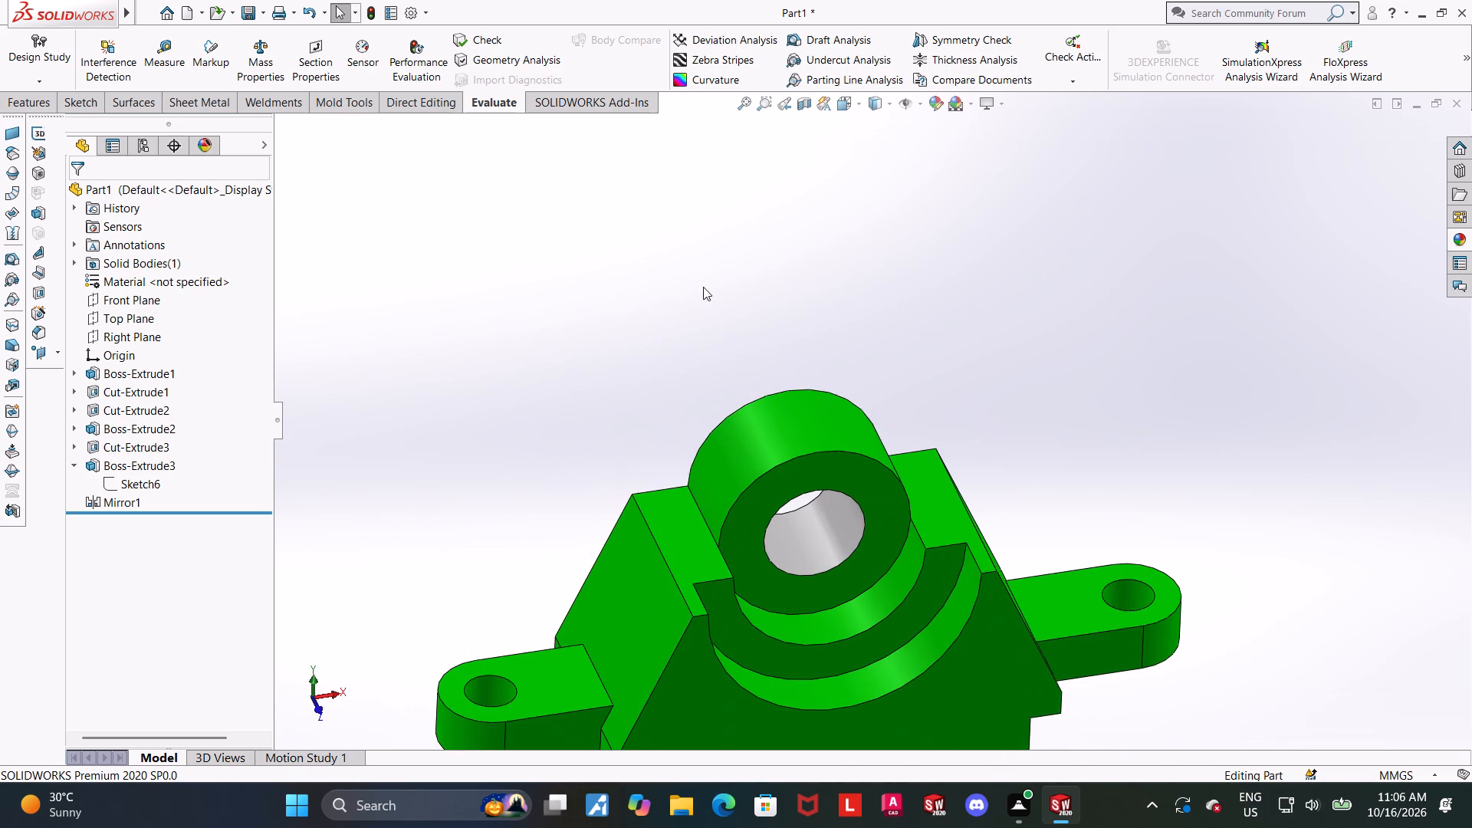
click(177, 51)
scroll(1040, 660, up, 2)
scroll(860, 622, down, 2)
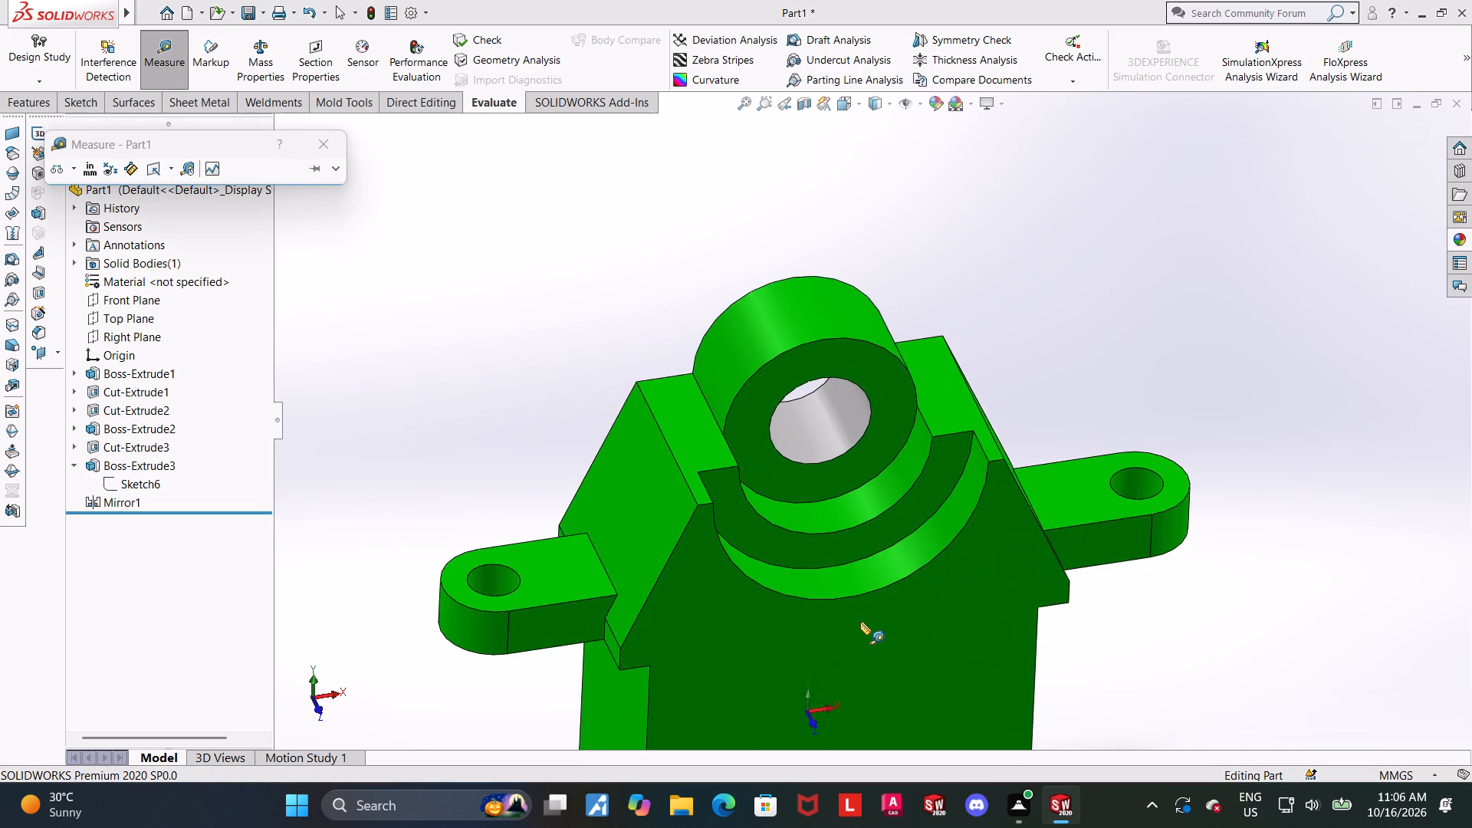
scroll(861, 619, up, 3)
middle_drag(879, 627, 874, 606)
scroll(818, 521, down, 4)
click(725, 404)
click(764, 357)
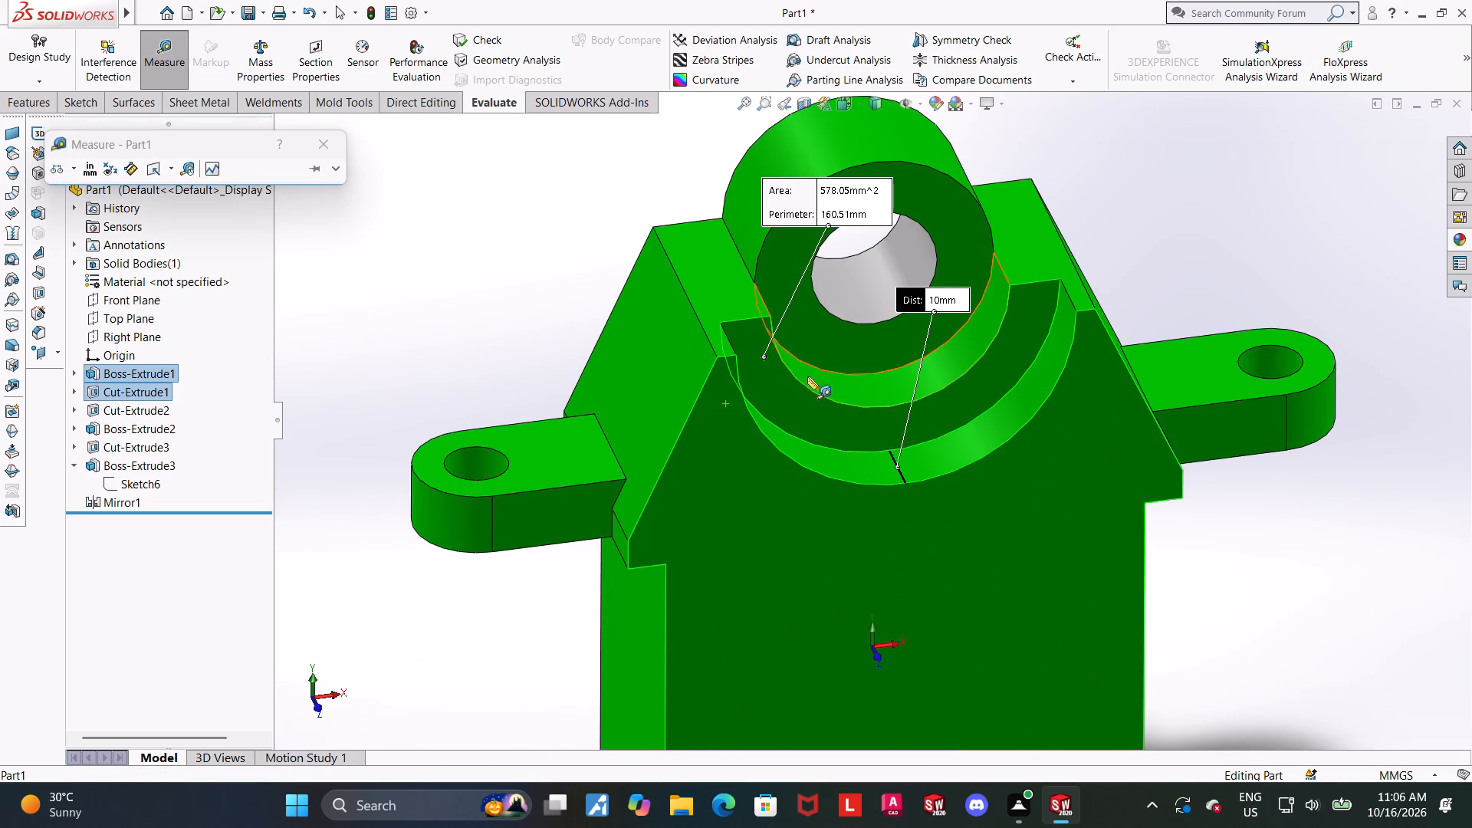
key(Escape)
Measure the distance from the arc cut's recessed flat face to the front ring face of the boss.
click(150, 52)
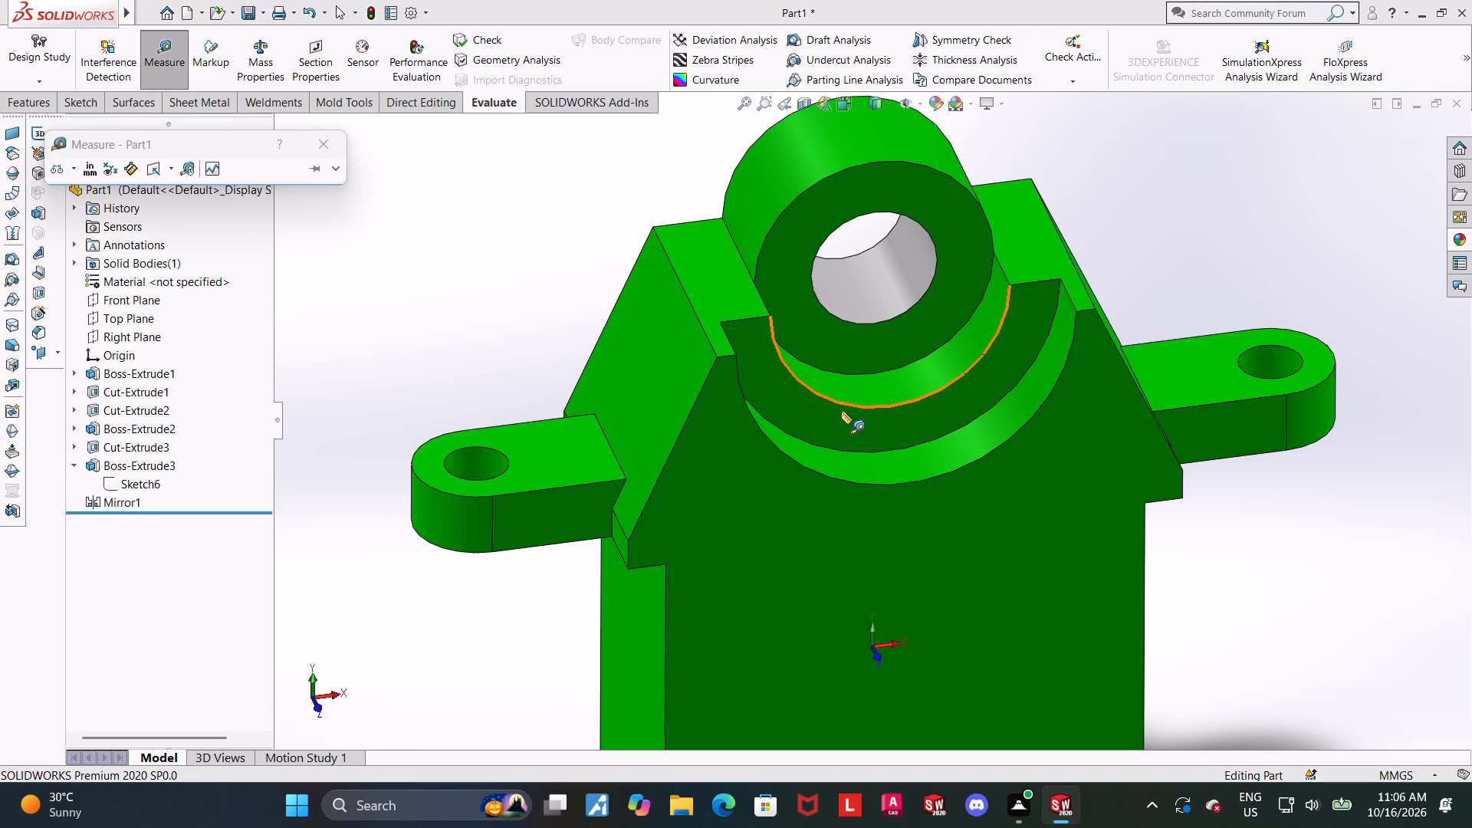
click(816, 419)
click(792, 311)
key(Escape)
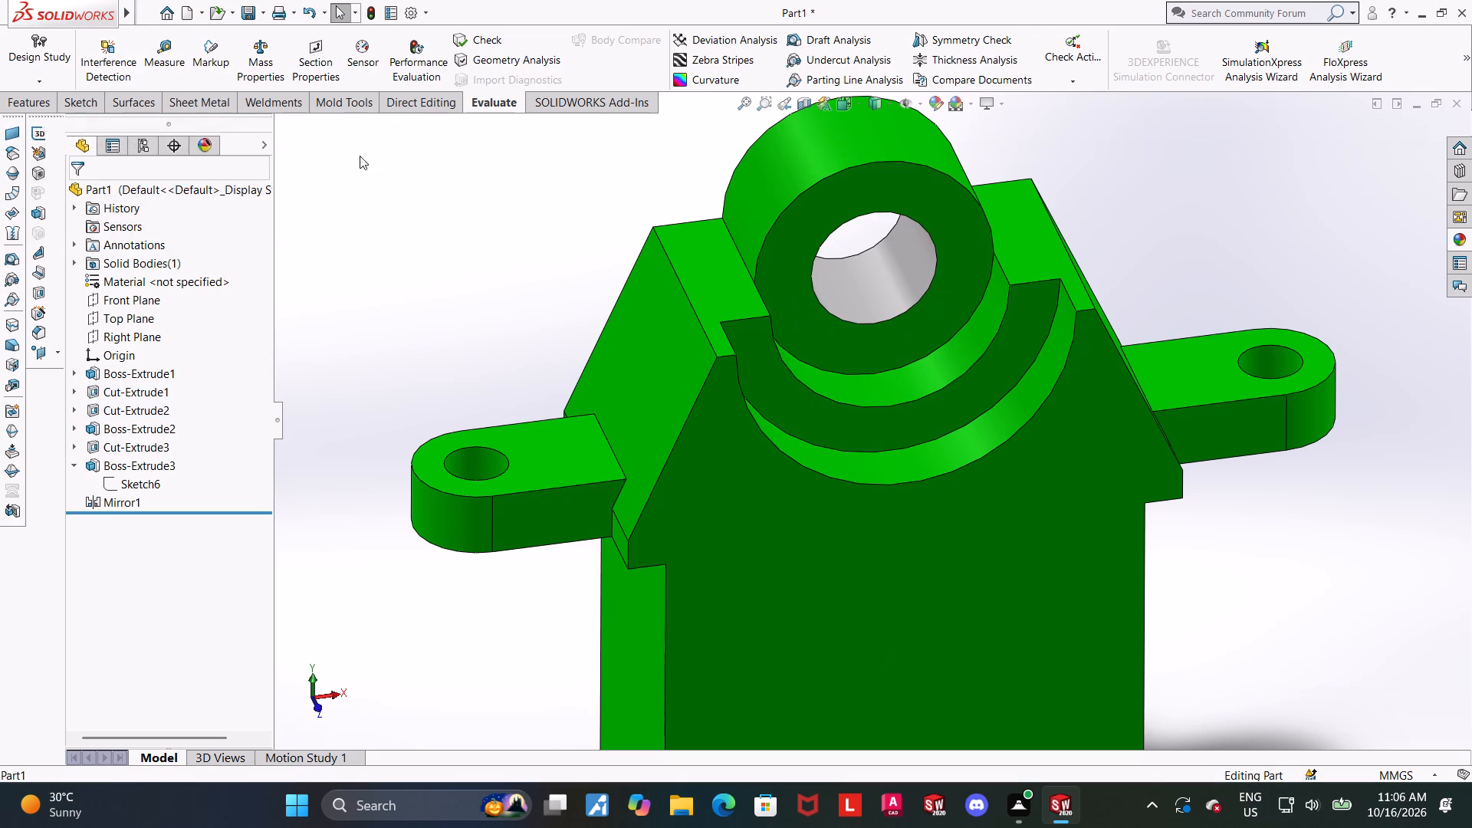
Measure the distance from the larger arc cut's recessed flat face to the back face of the body.
click(174, 44)
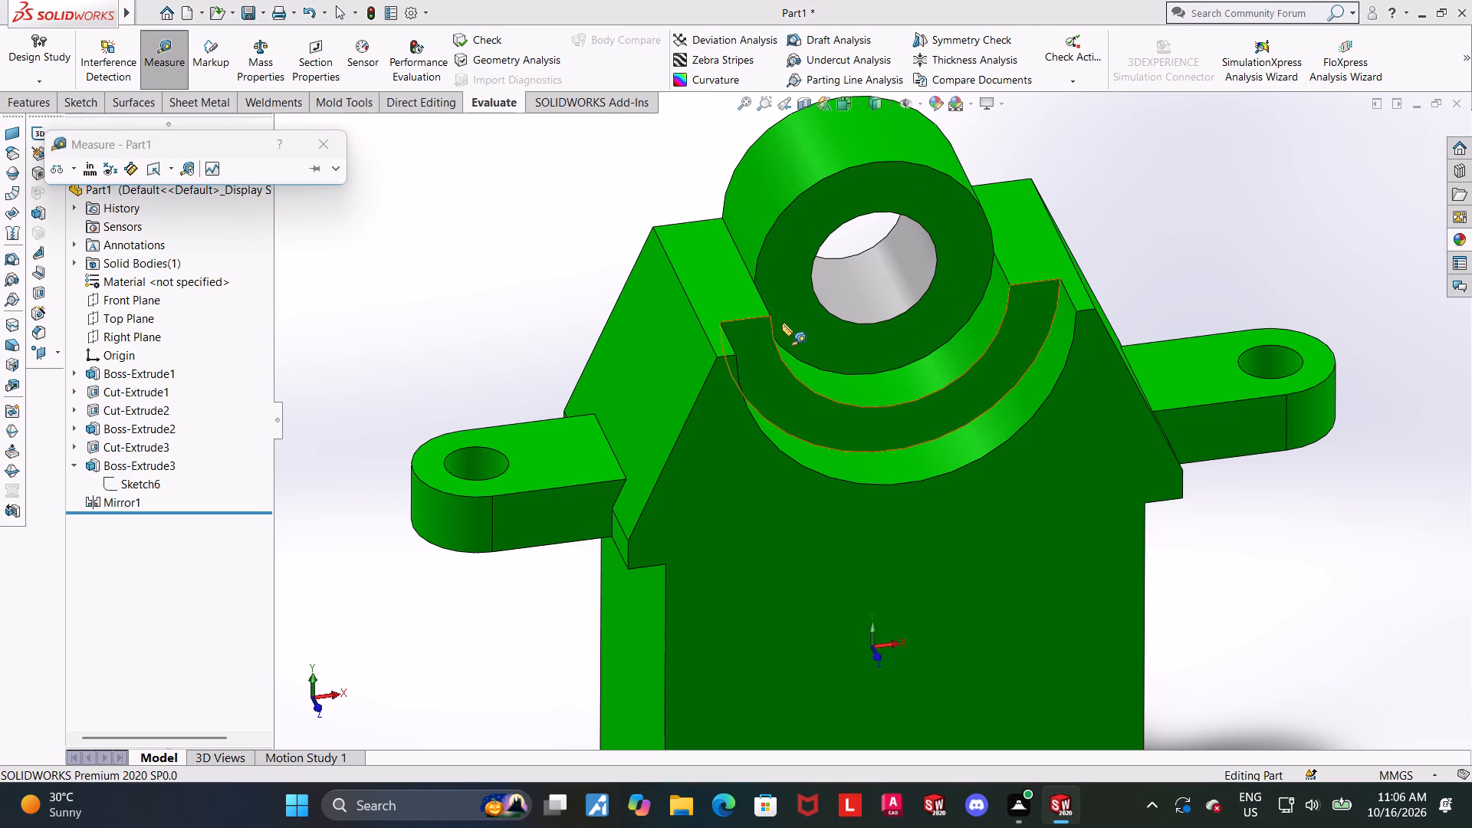
click(765, 356)
middle_drag(655, 164, 774, 401)
click(655, 239)
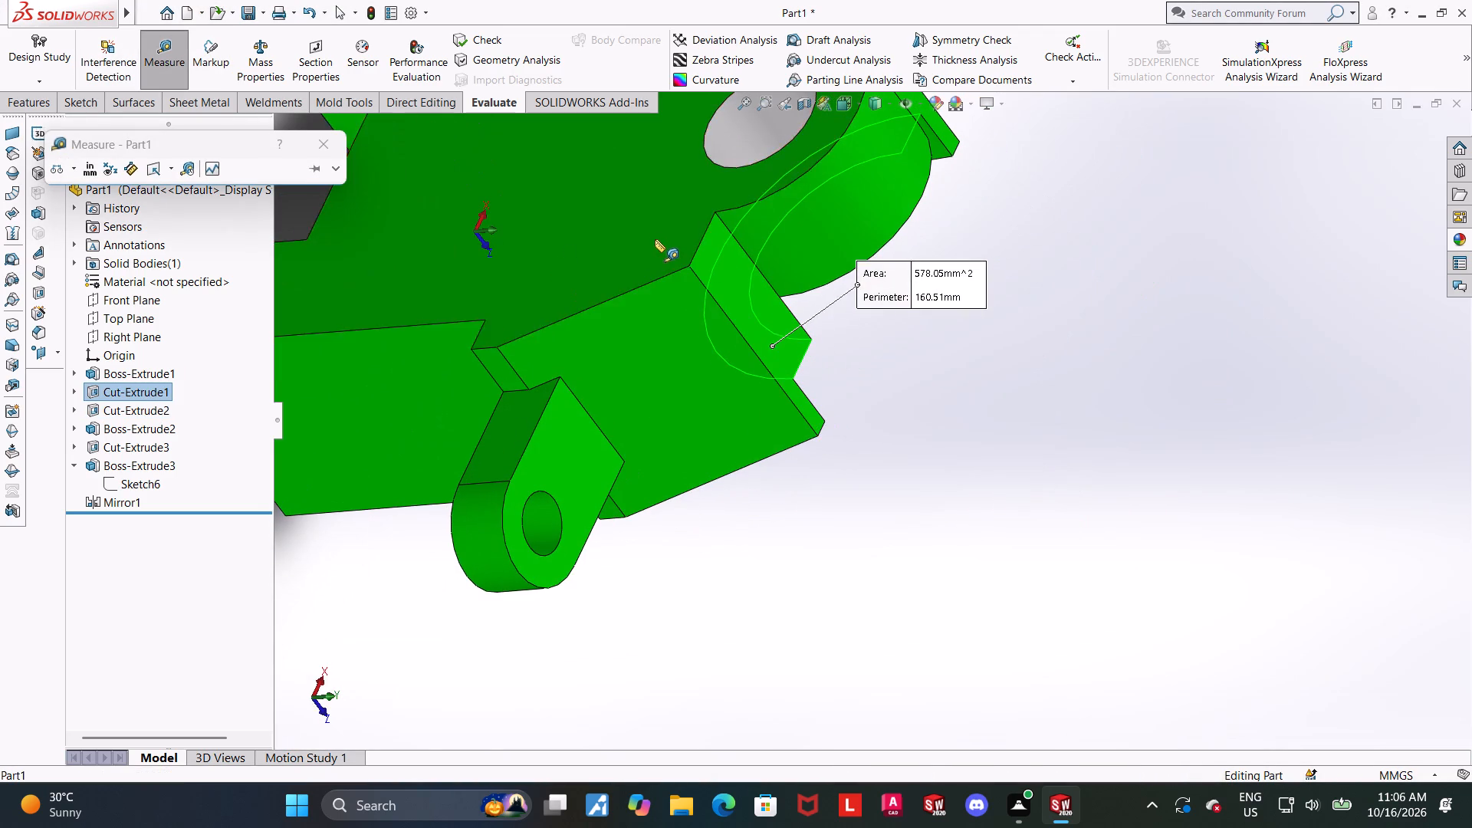
middle_drag(1007, 330, 945, 255)
scroll(946, 253, up, 5)
key(Escape)
Measure the distance from the boss's front ring face to the back face of the body.
scroll(678, 152, down, 2)
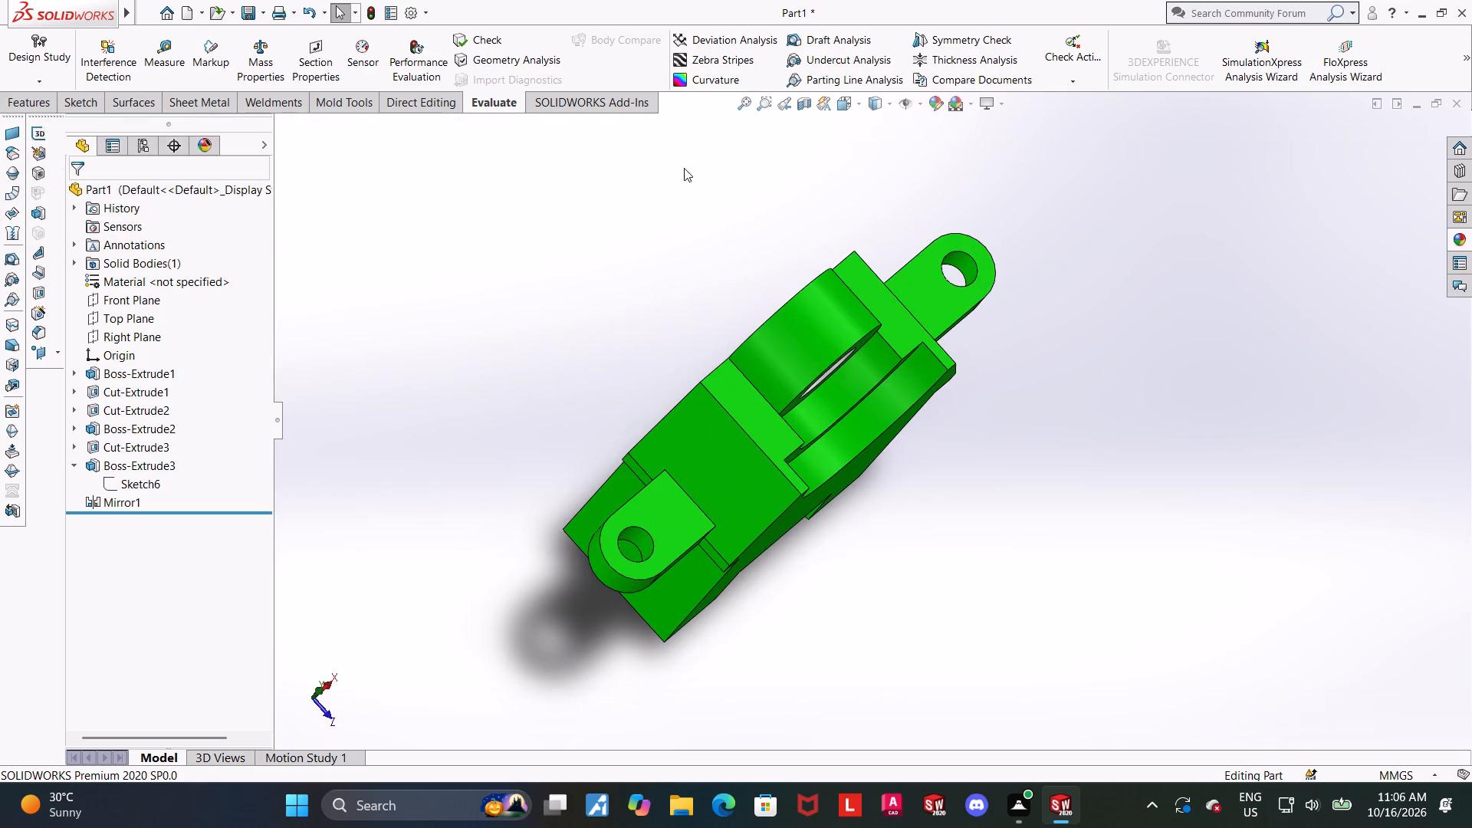
click(170, 61)
middle_drag(727, 255, 693, 176)
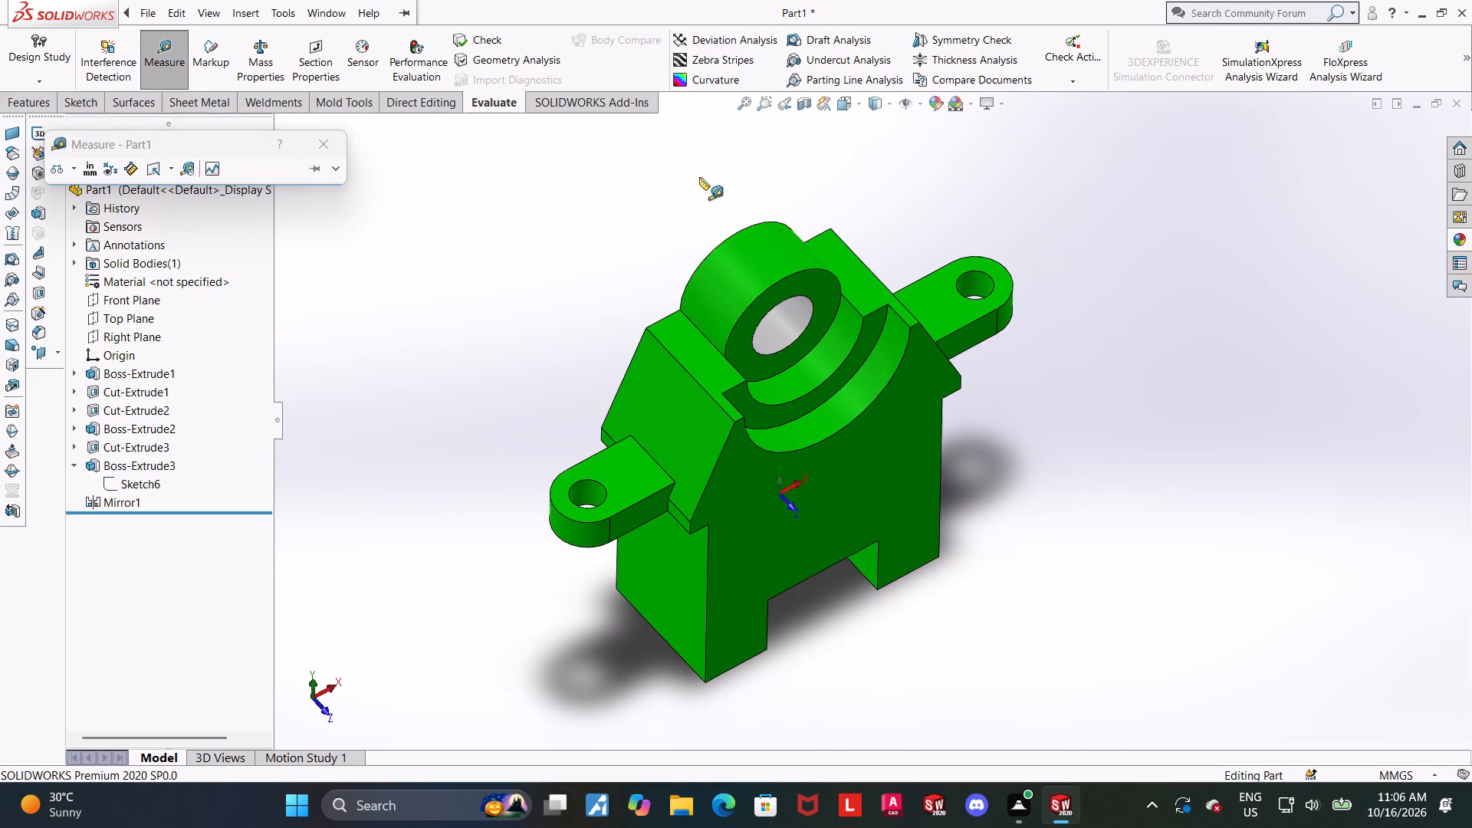
click(820, 291)
middle_drag(766, 190, 838, 259)
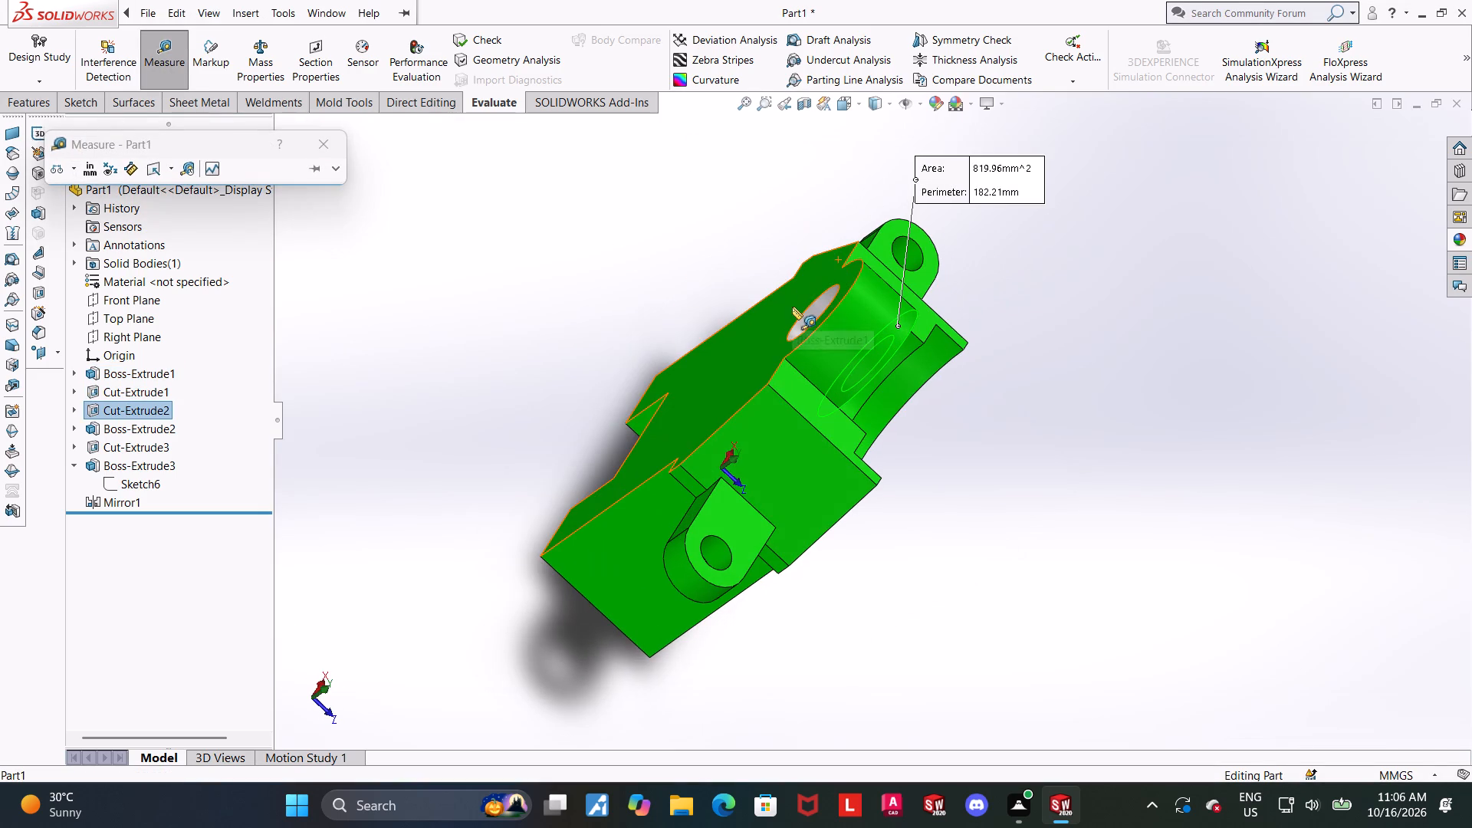
click(767, 297)
key(Escape)
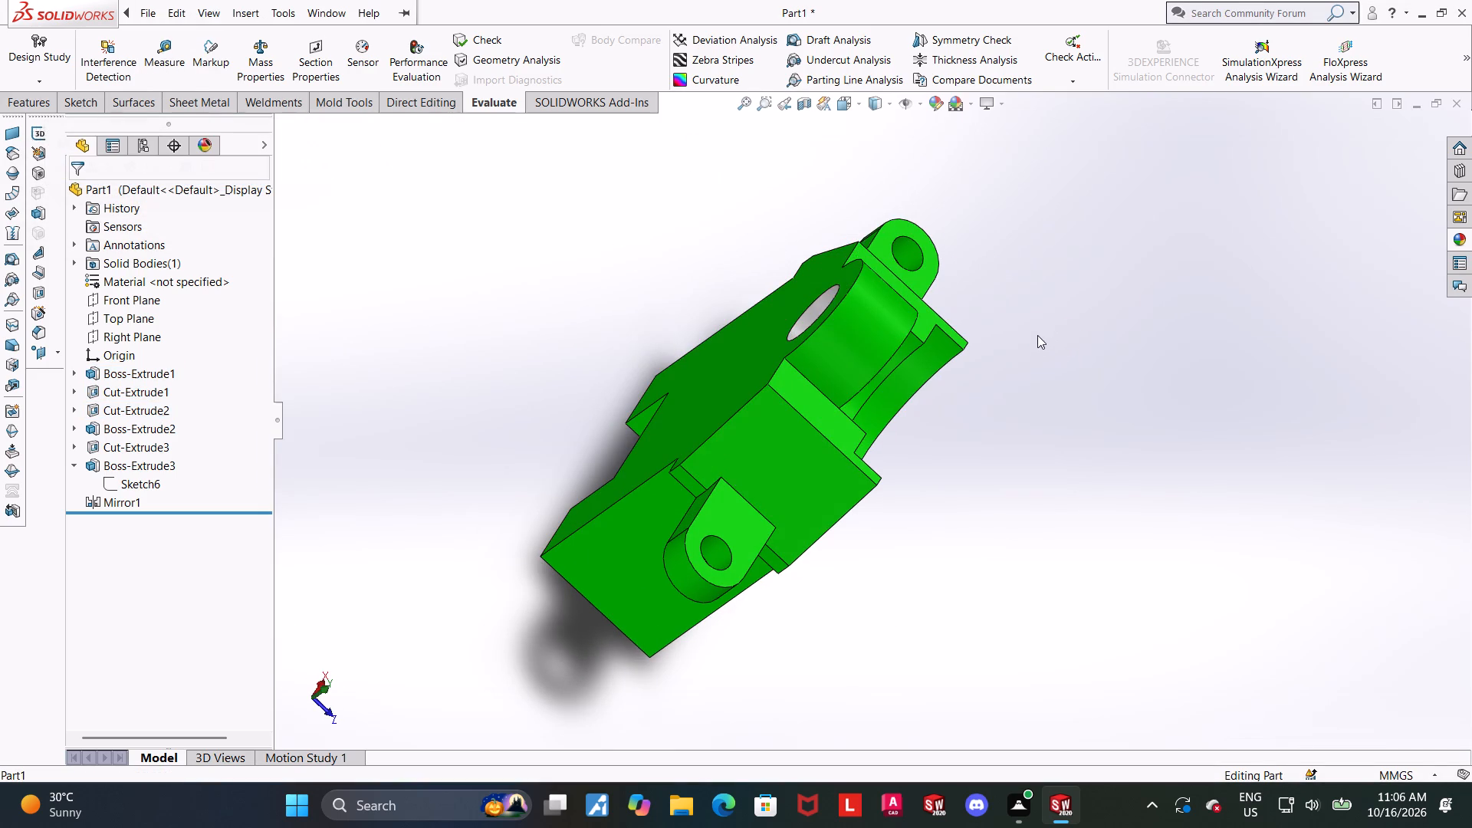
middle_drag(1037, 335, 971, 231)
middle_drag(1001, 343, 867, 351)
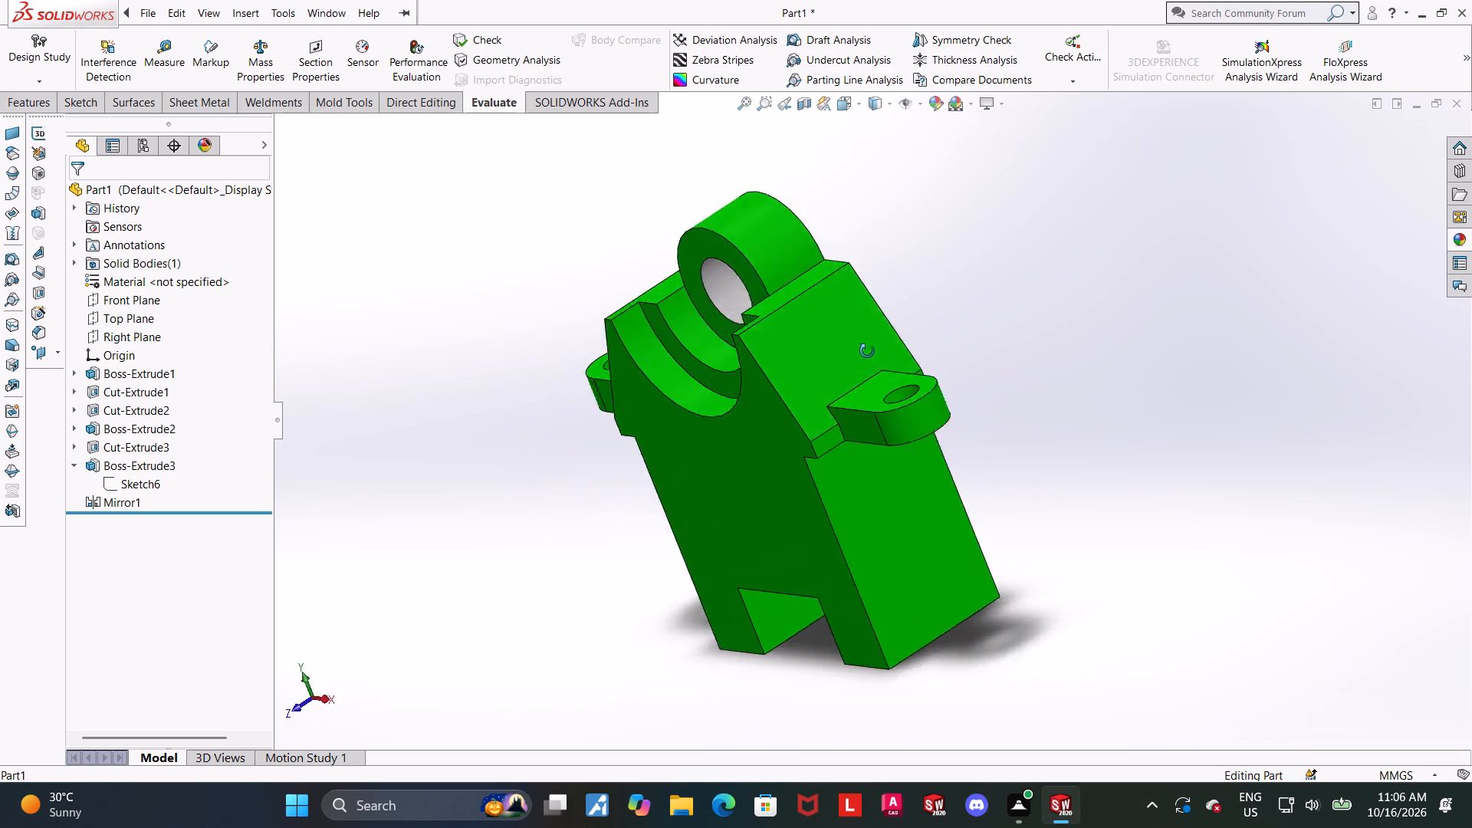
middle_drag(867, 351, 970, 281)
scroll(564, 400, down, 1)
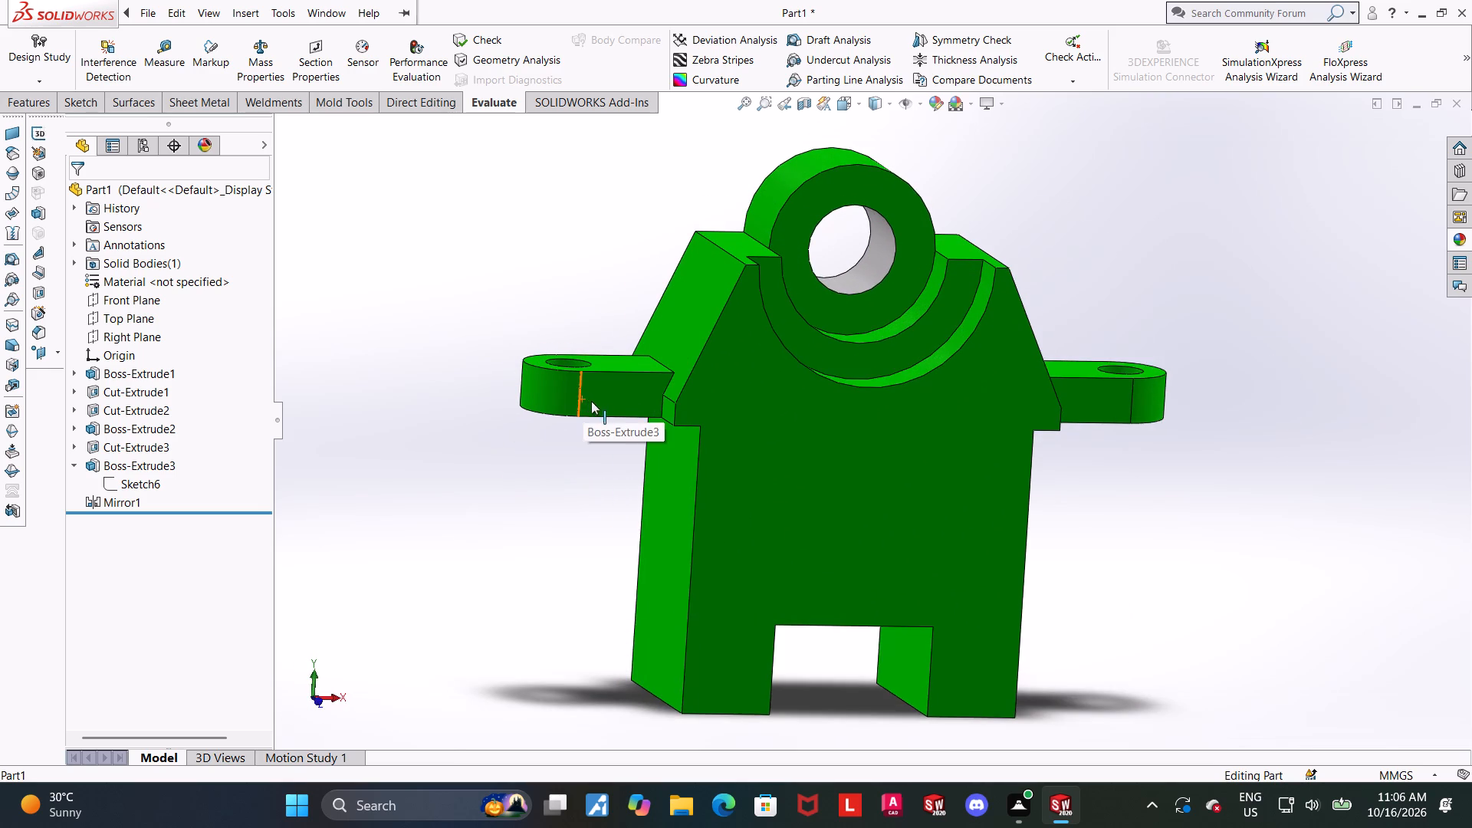
Measure from the short lower edge of the sloped side face, in front of the holed tab, to the underside of the body's shoulder.
scroll(591, 401, down, 1)
middle_drag(629, 404, 676, 387)
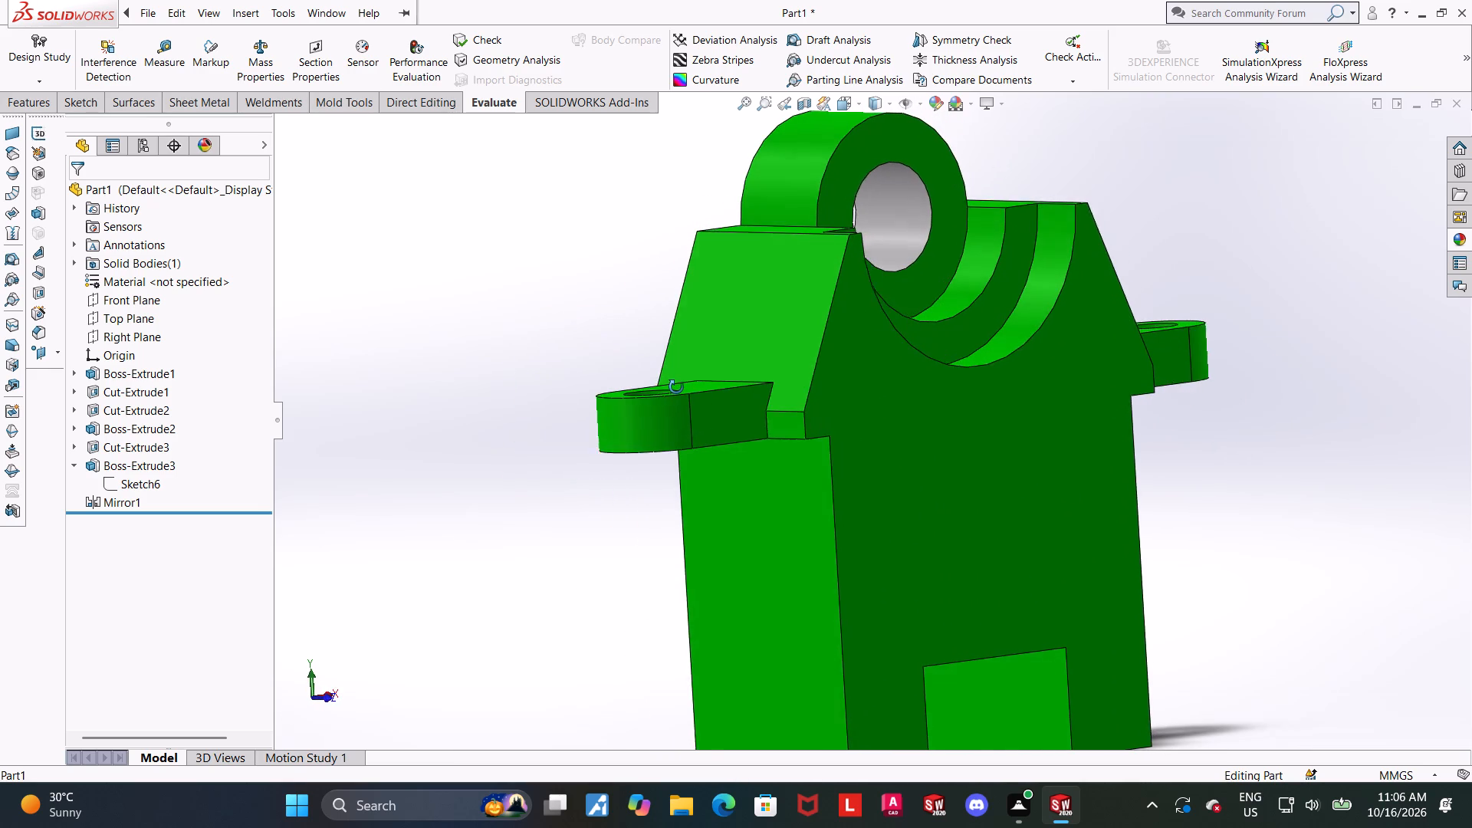
middle_drag(676, 387, 643, 393)
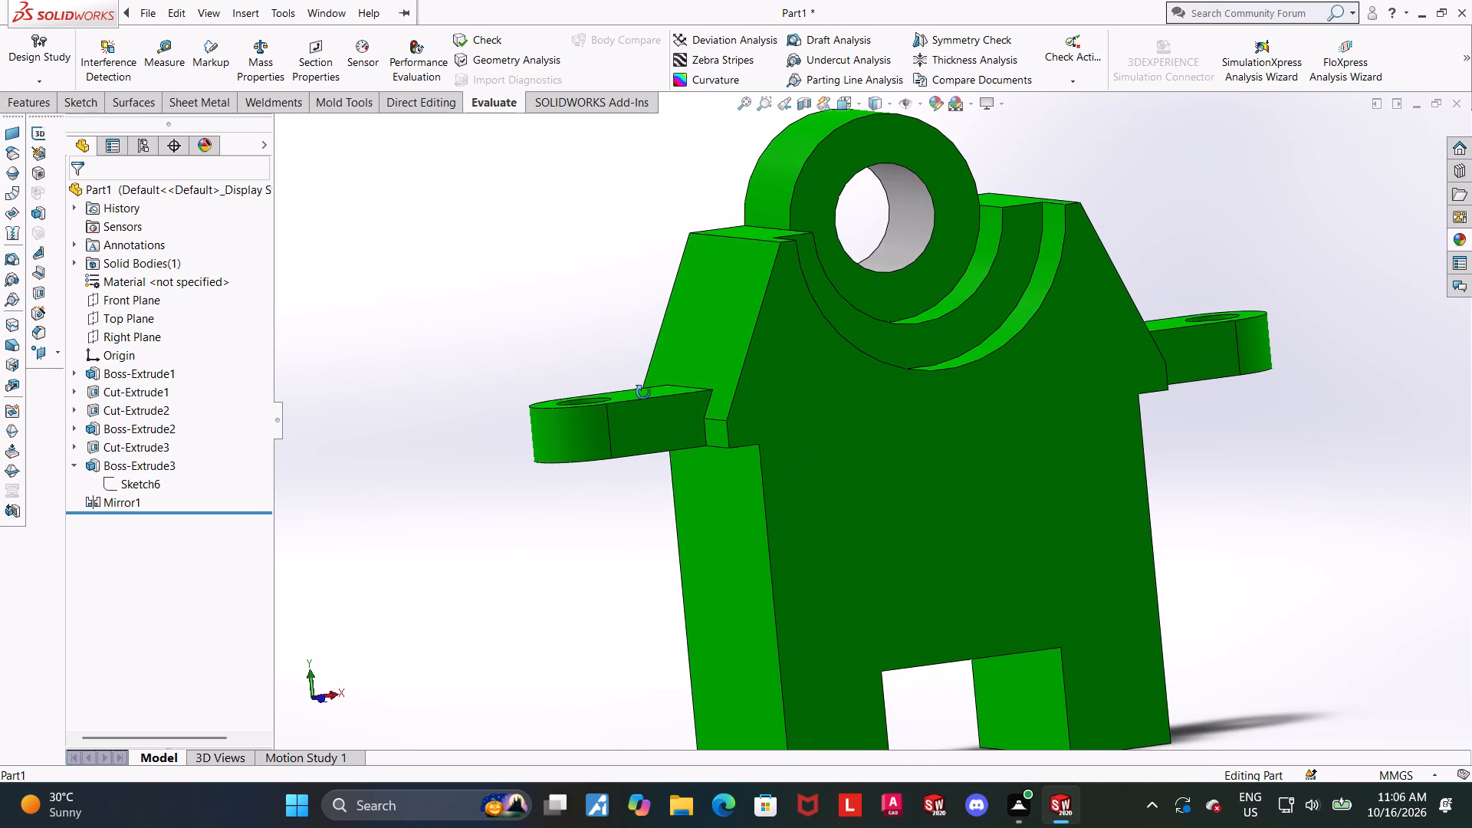
middle_drag(643, 393, 670, 453)
scroll(848, 537, up, 1)
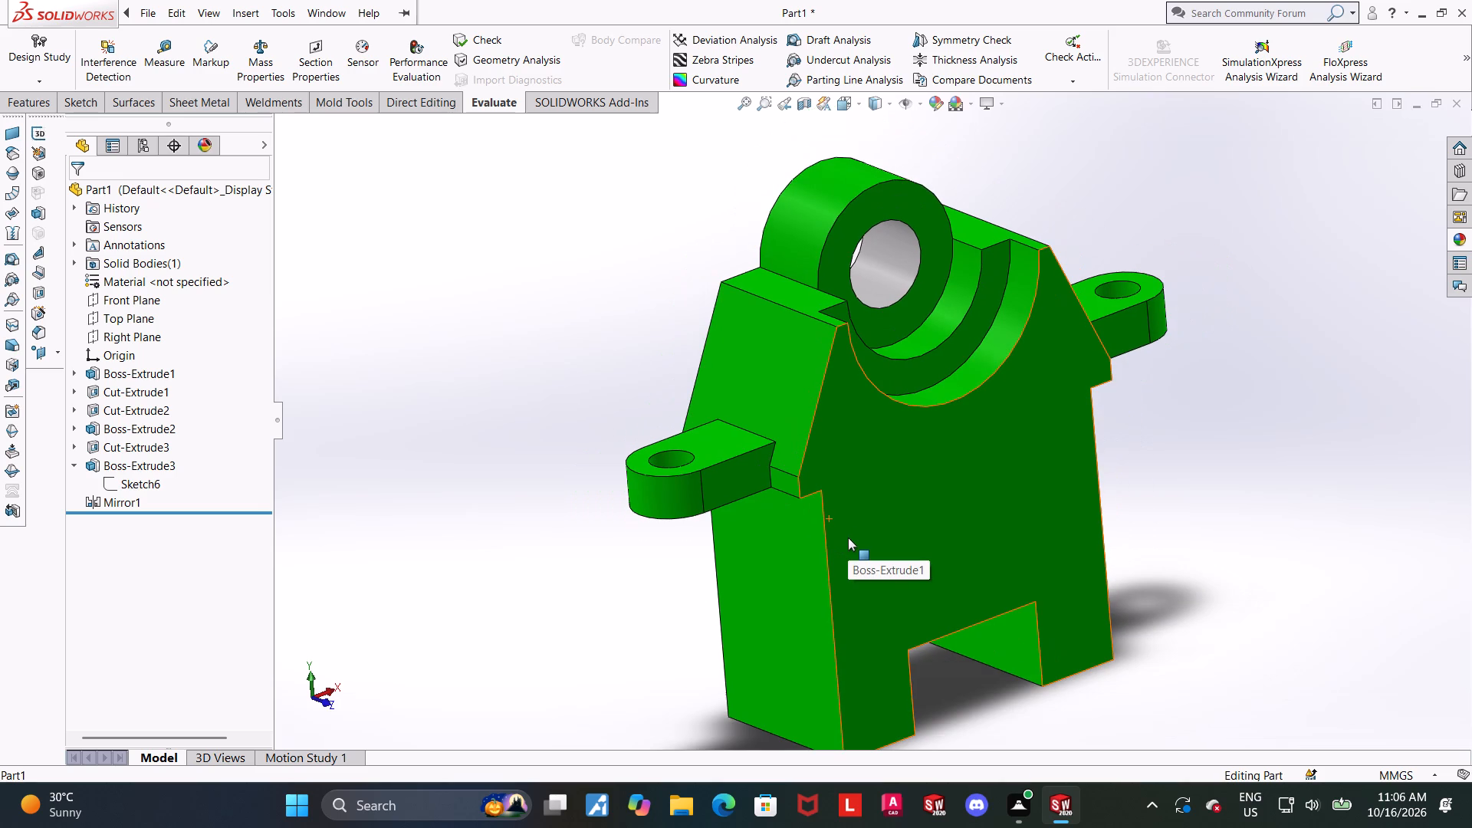
scroll(848, 537, down, 1)
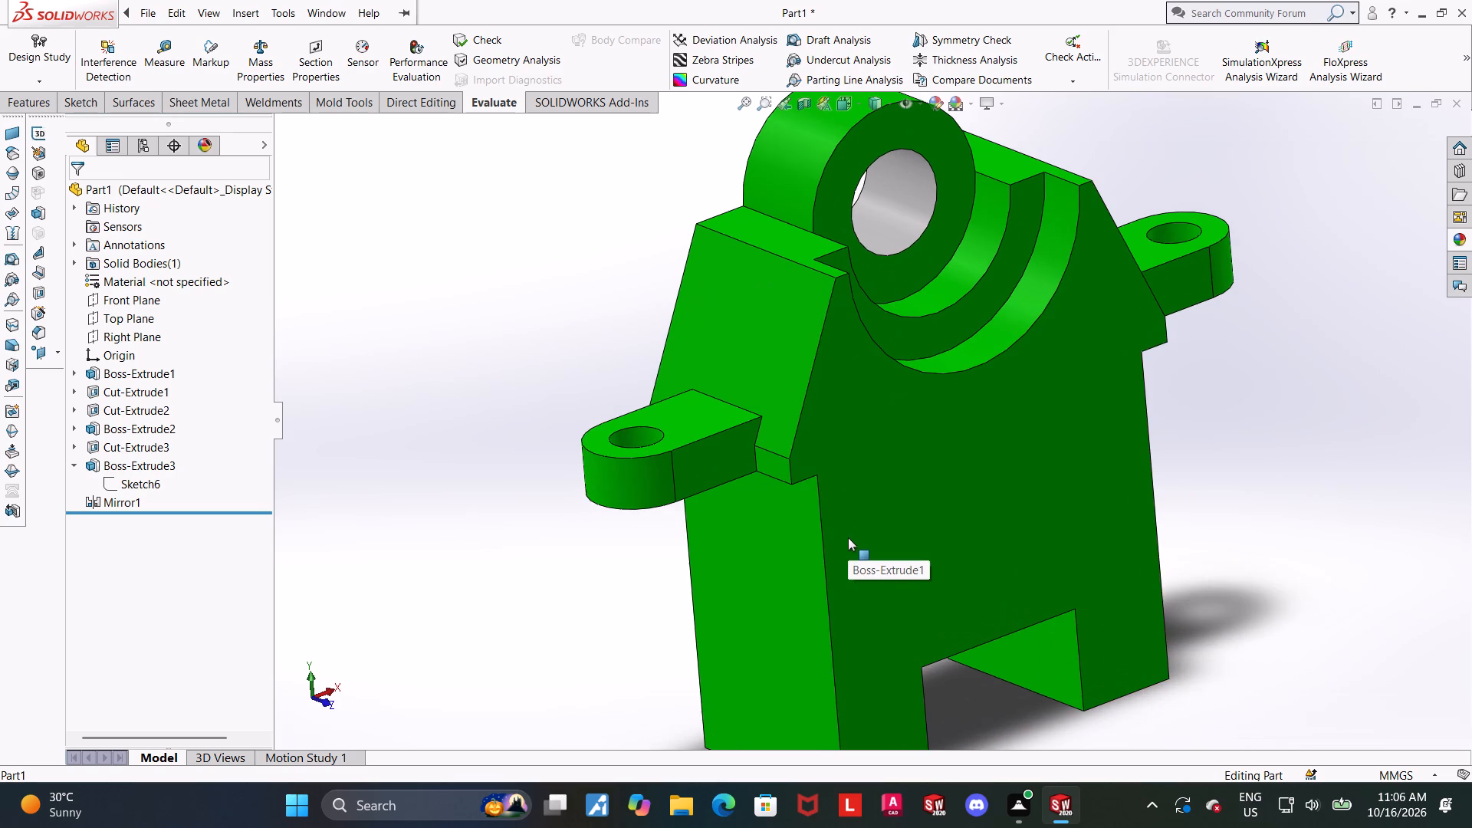
scroll(848, 537, up, 1)
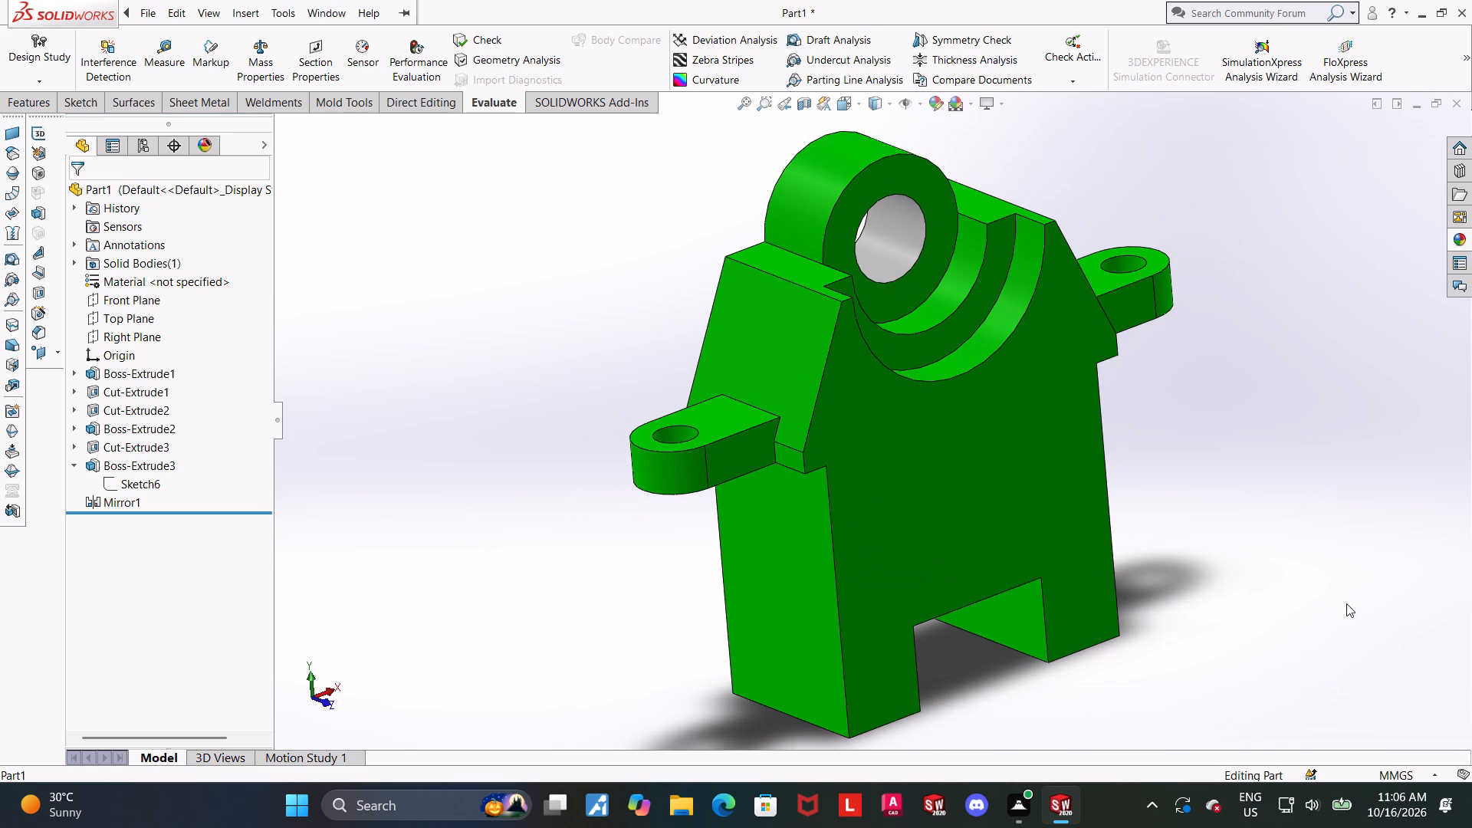
scroll(1136, 410, down, 1)
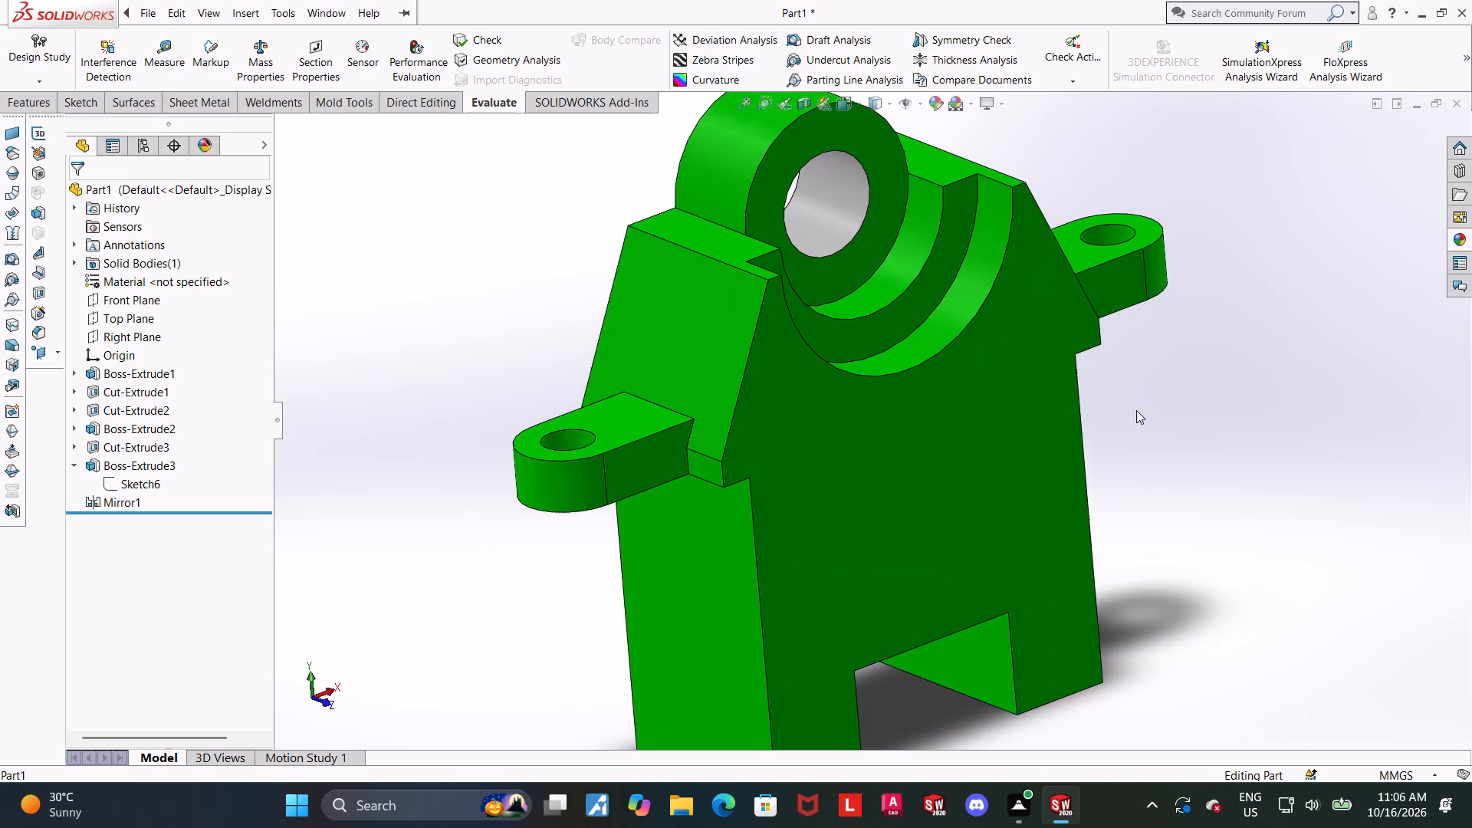
scroll(724, 451, down, 2)
click(165, 59)
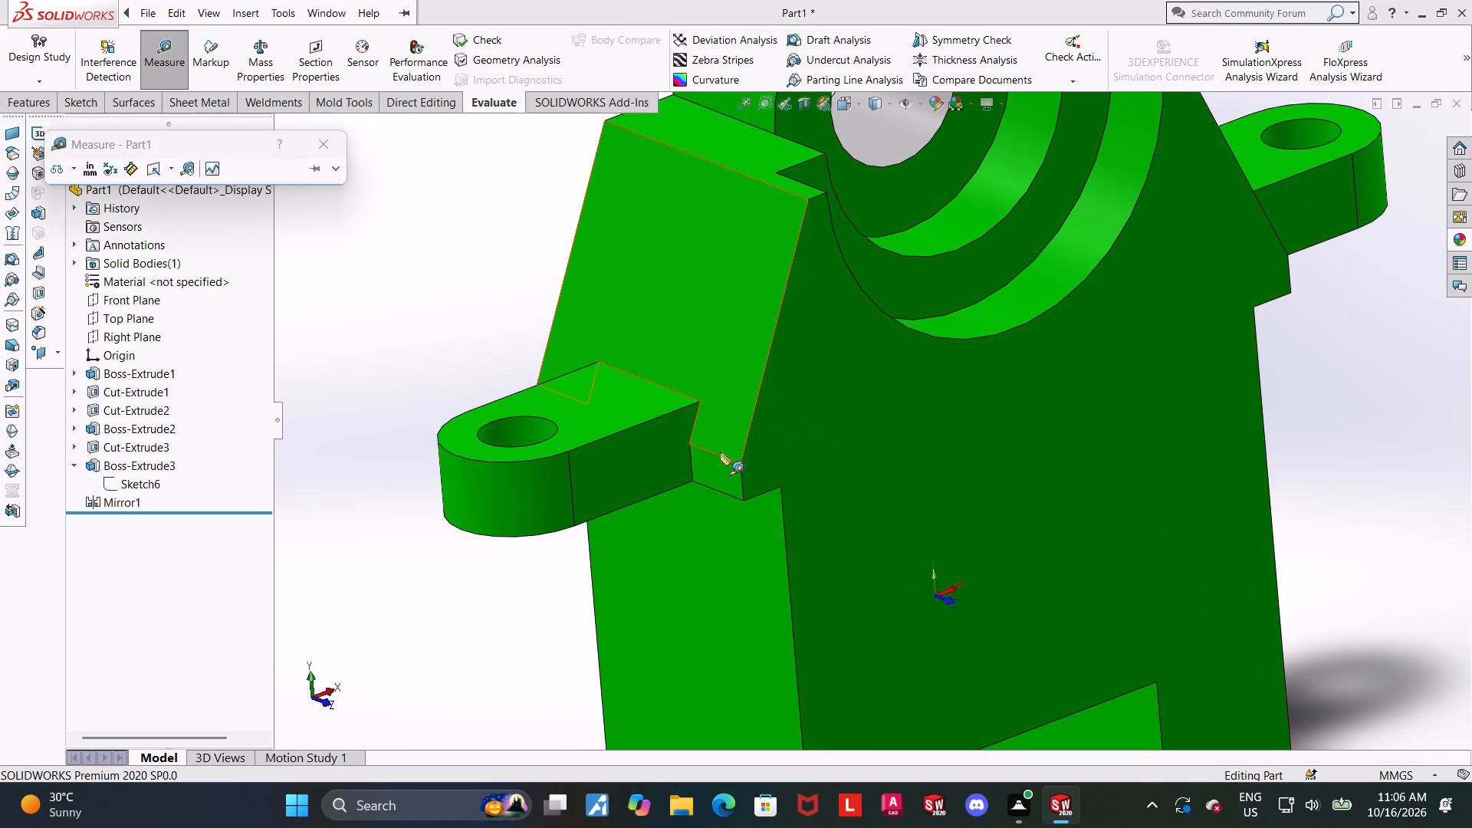
click(721, 458)
middle_drag(720, 455, 724, 300)
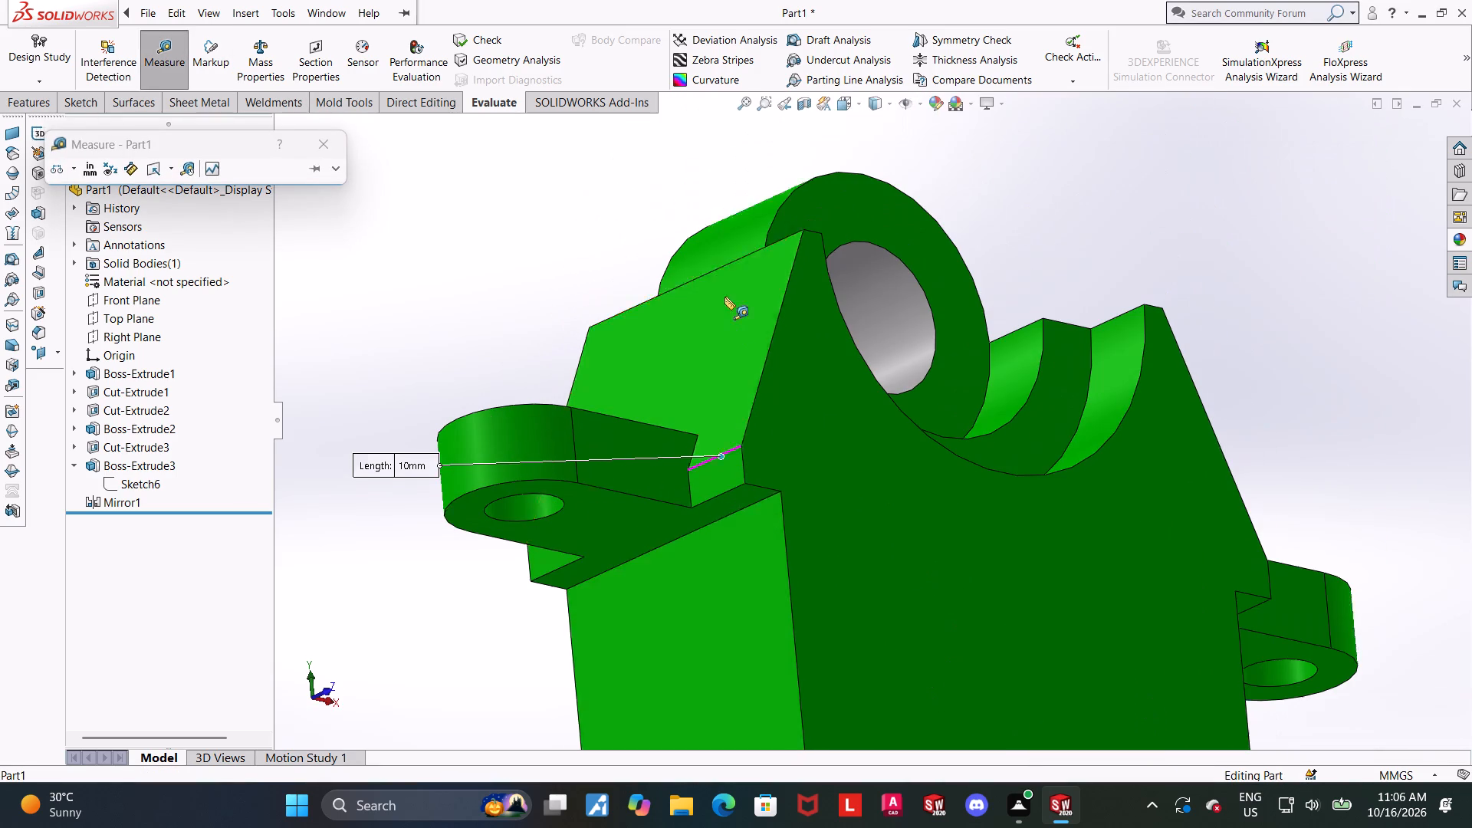
click(728, 505)
scroll(728, 505, up, 2)
key(Escape)
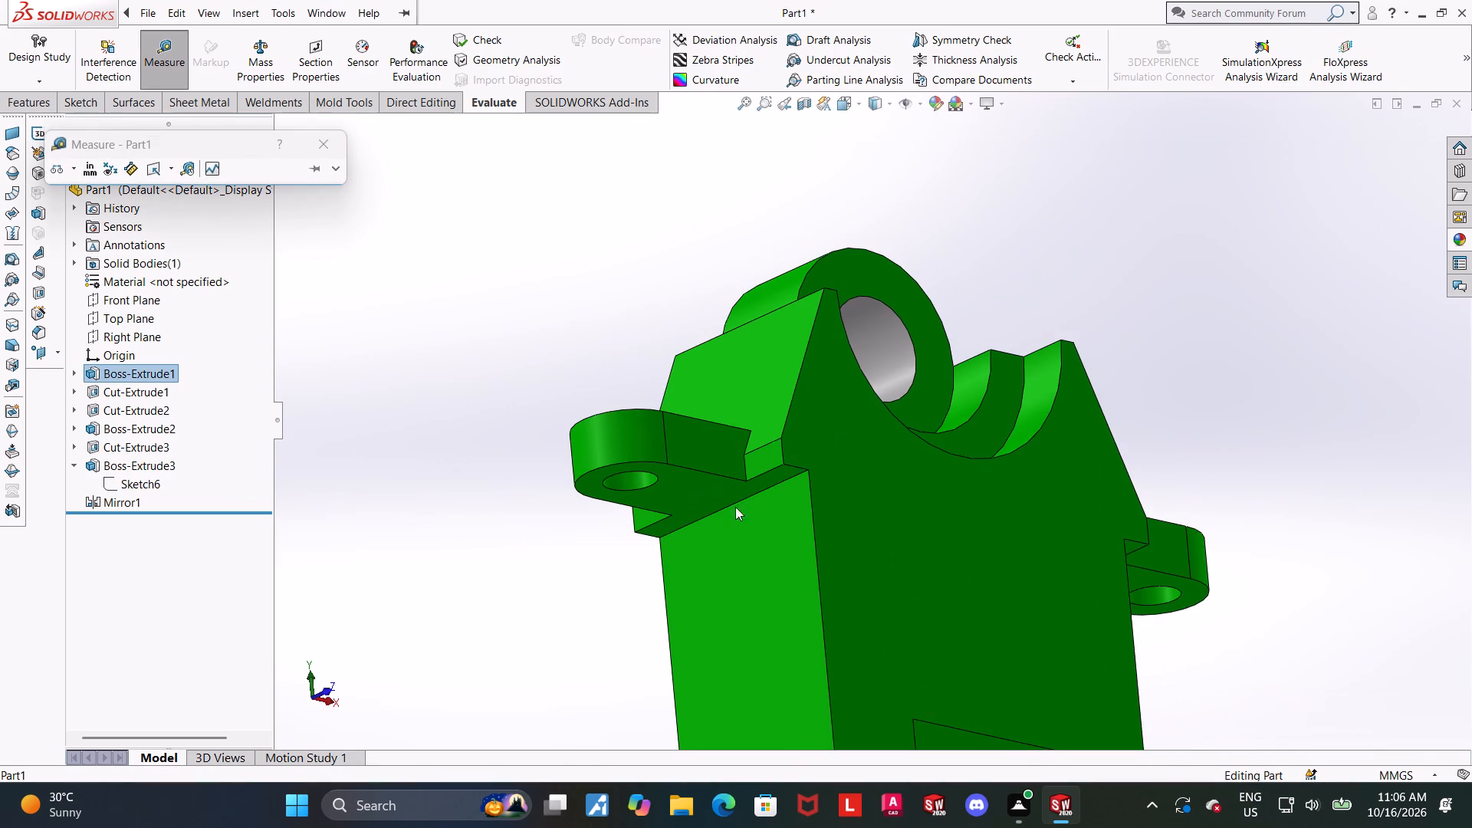
Show the whole bracket in the isometric view.
key(ctrl+7)
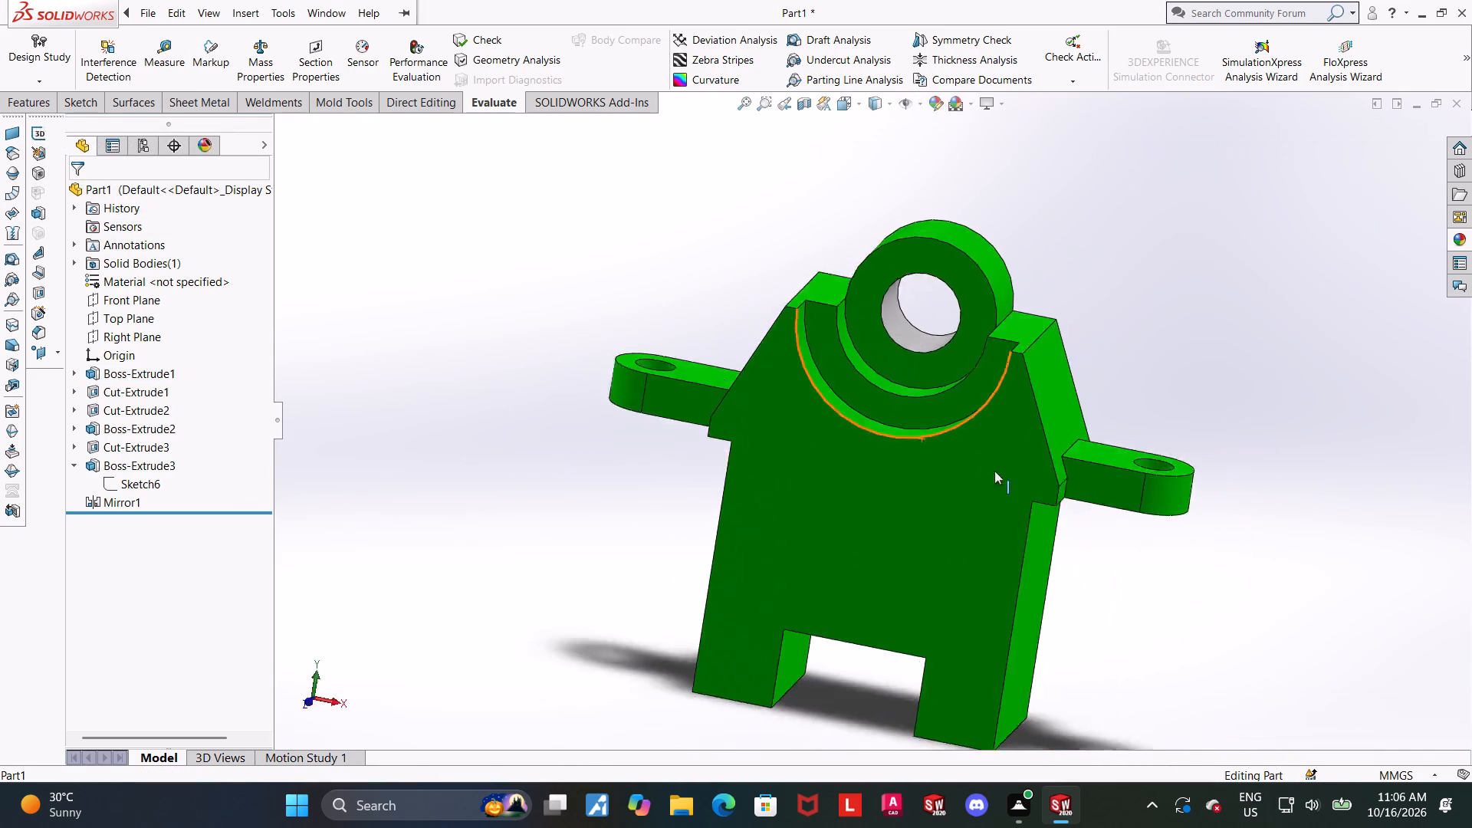
scroll(1050, 548, up, 2)
middle_drag(937, 544, 1096, 520)
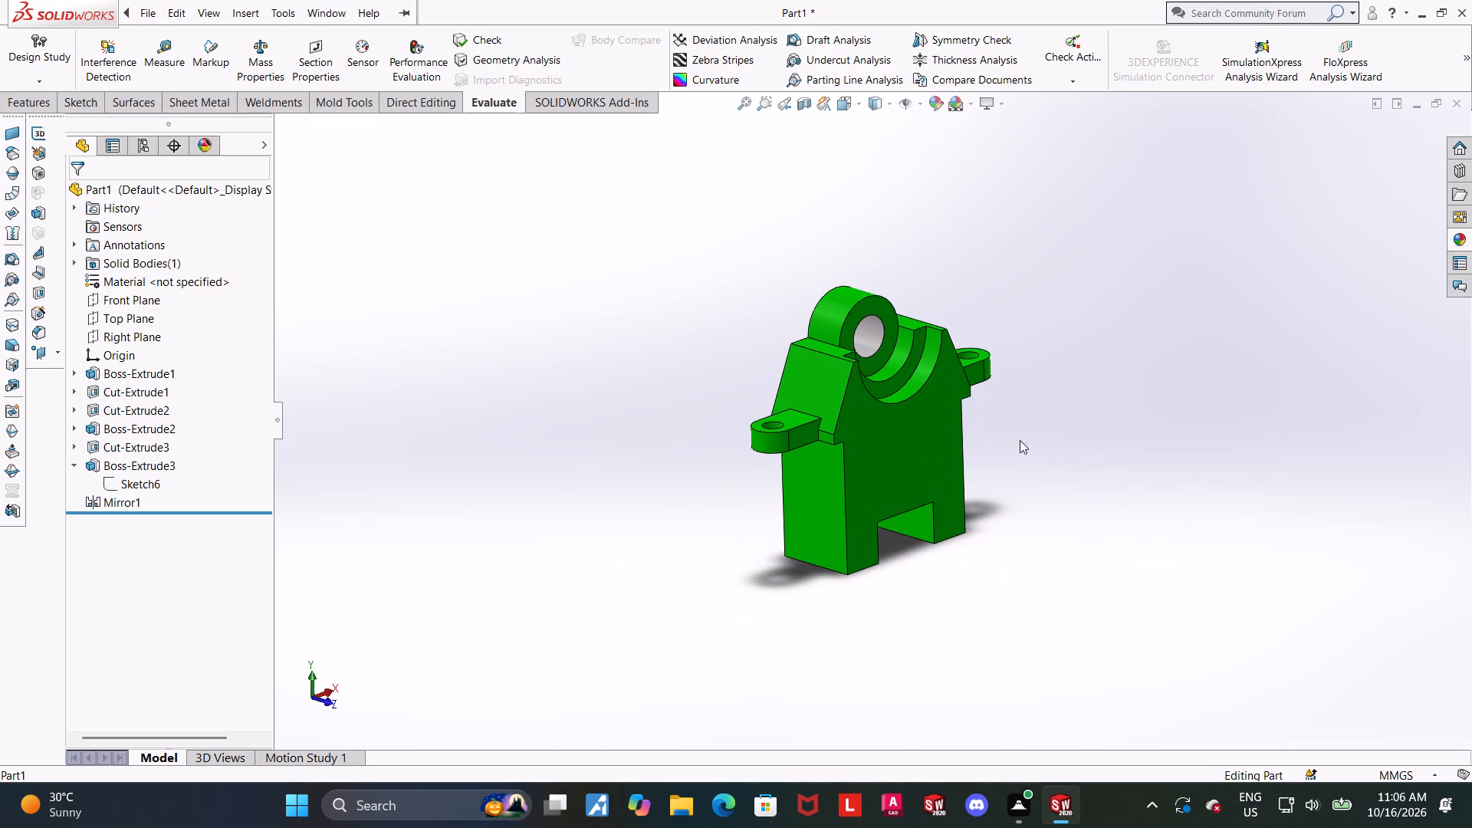
click(842, 95)
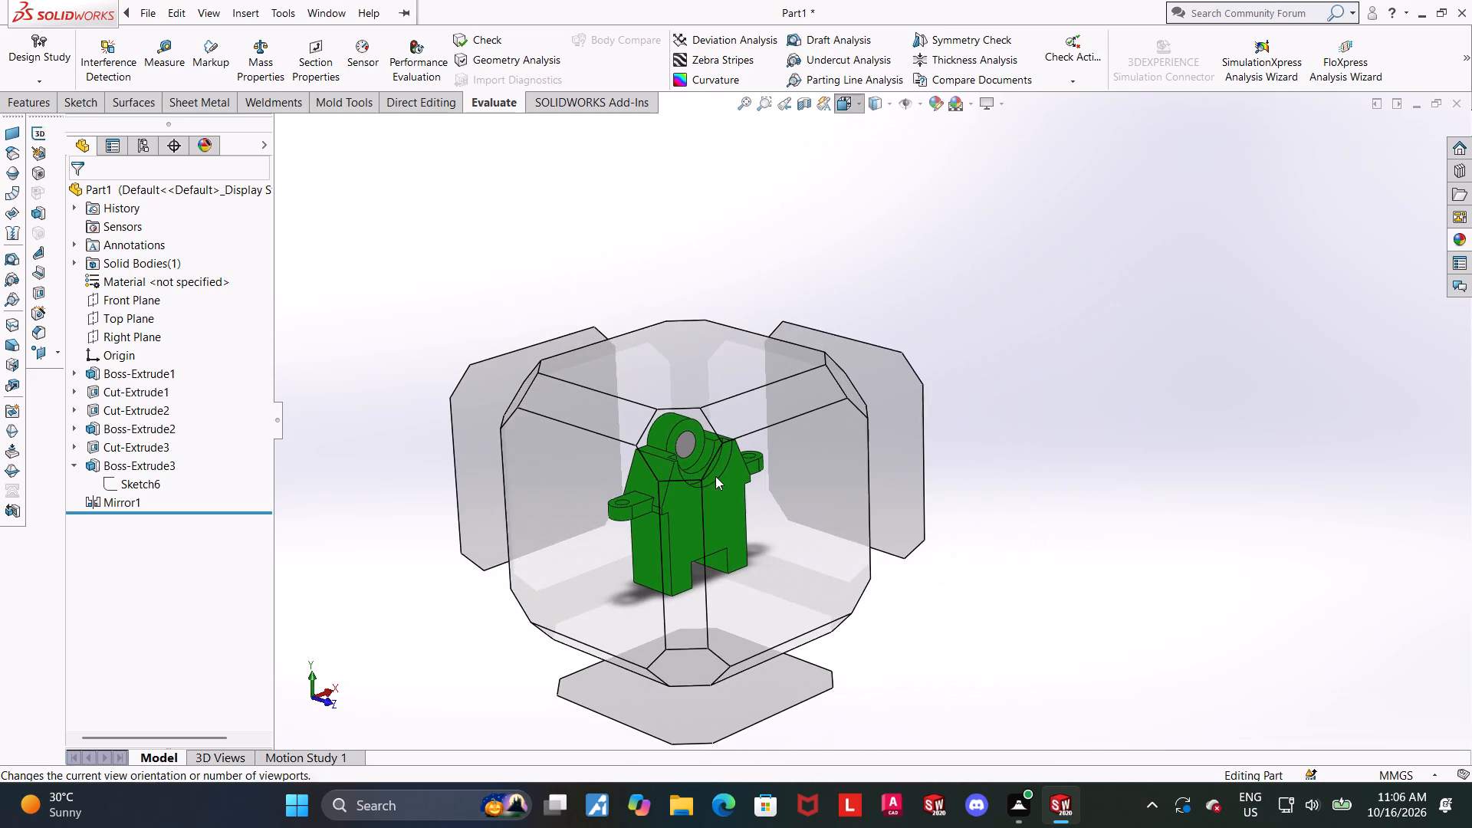
click(689, 465)
scroll(1086, 491, down, 1)
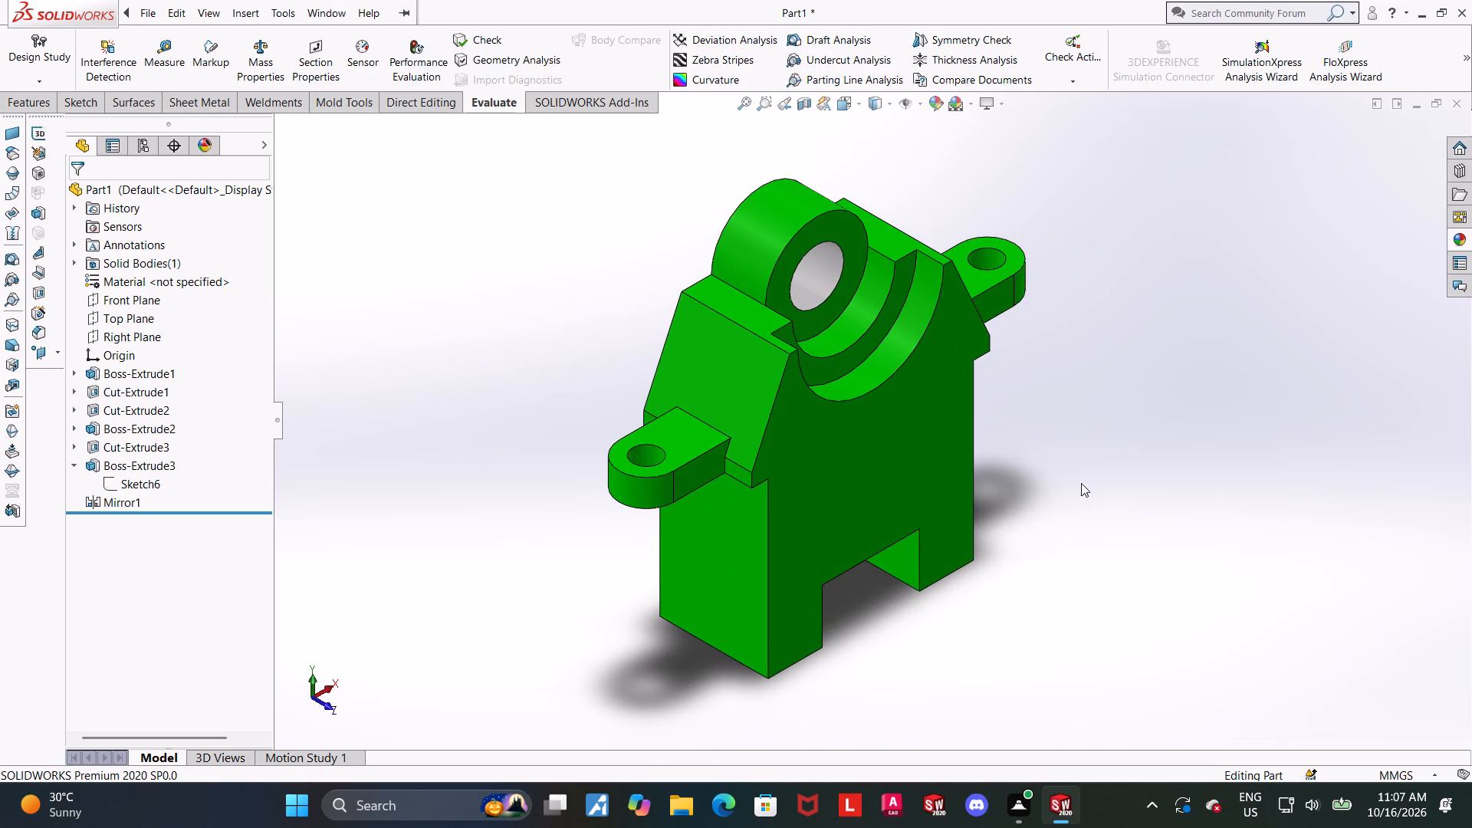
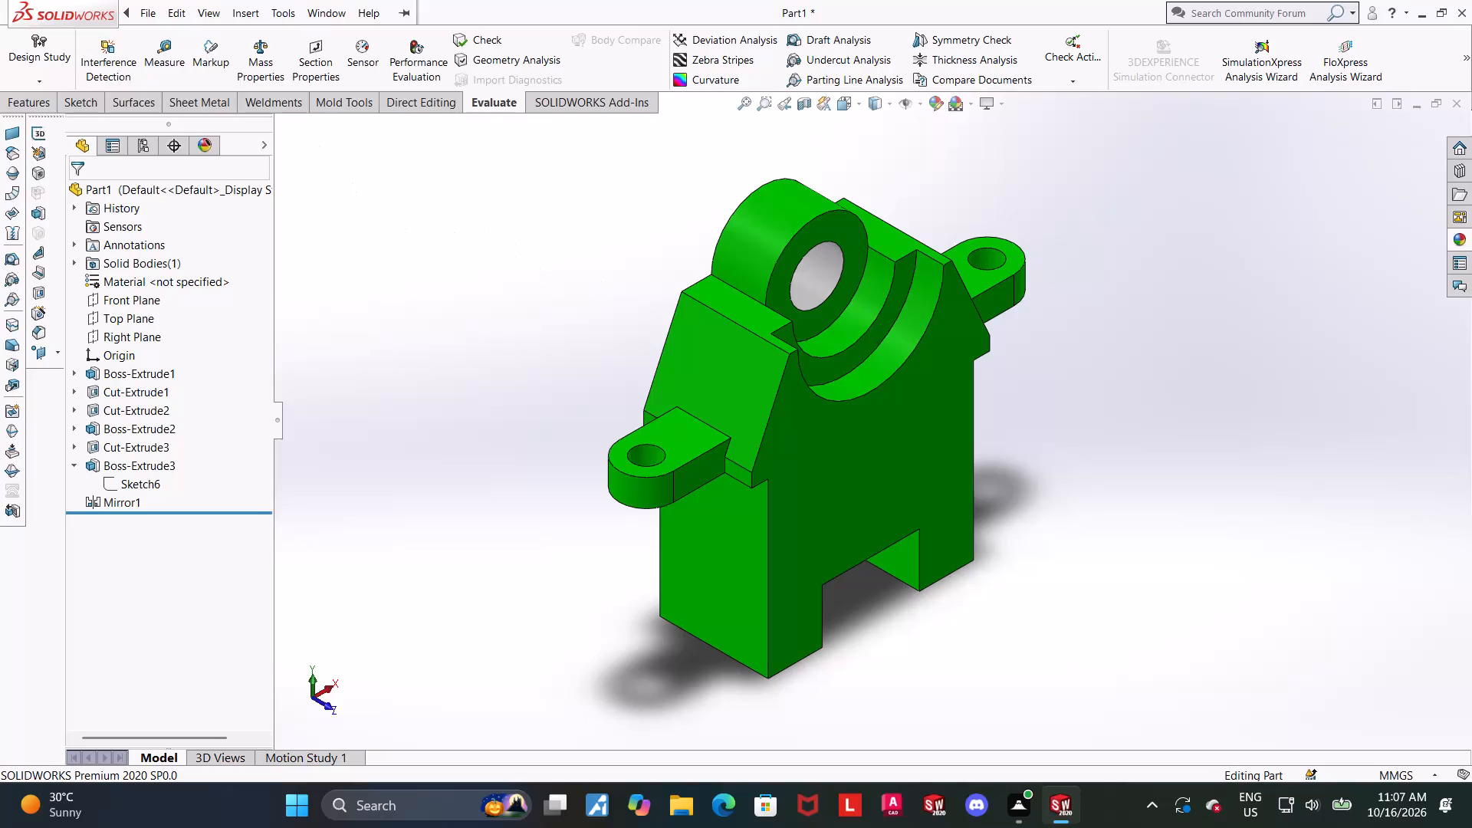
Save the part in Downloads as a SOLIDWORKS part named "split clamping pedestal bracket", replacing the existing file.
click(197, 212)
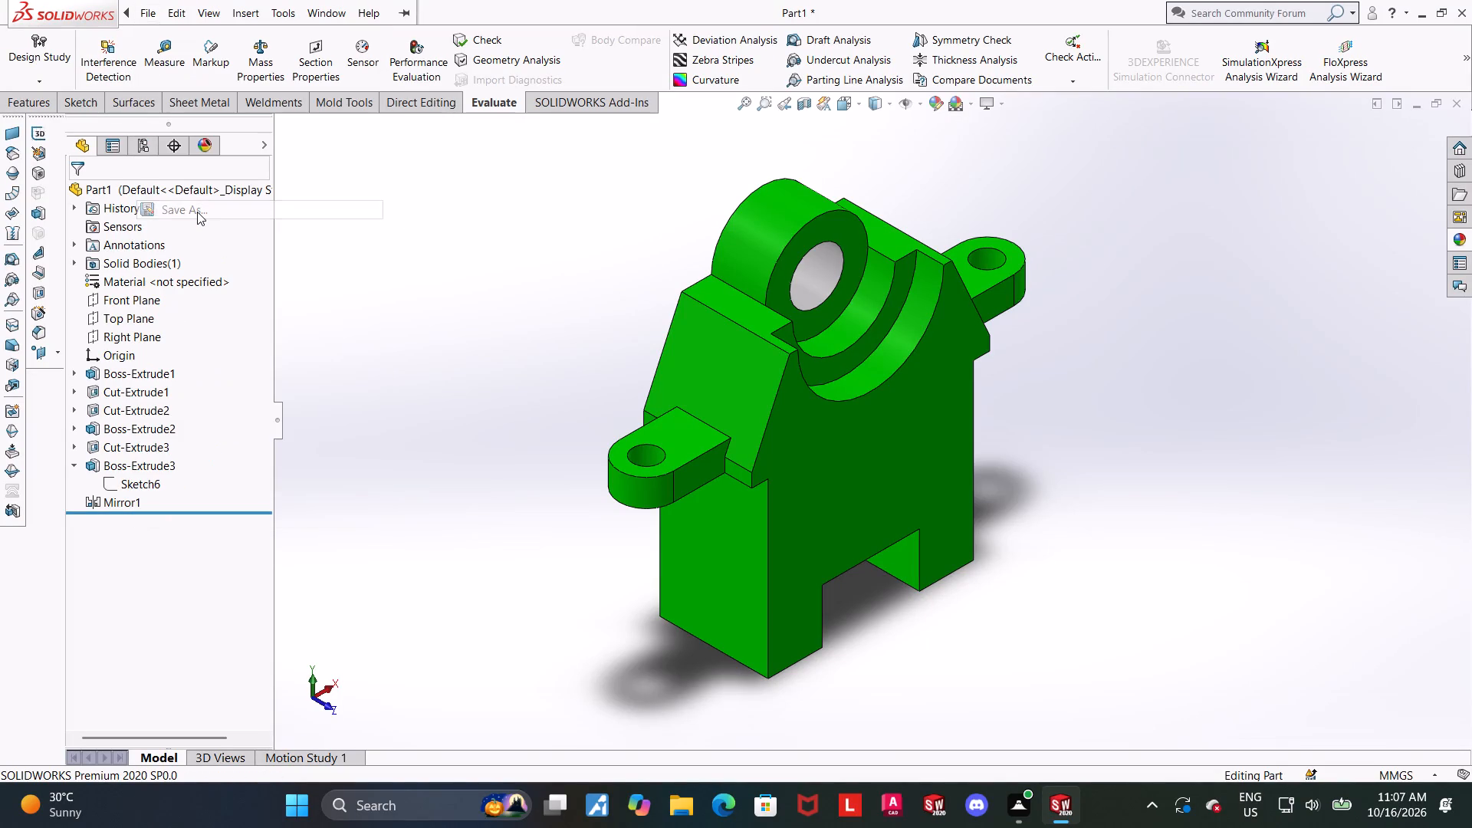
text(SPLIT CLA)
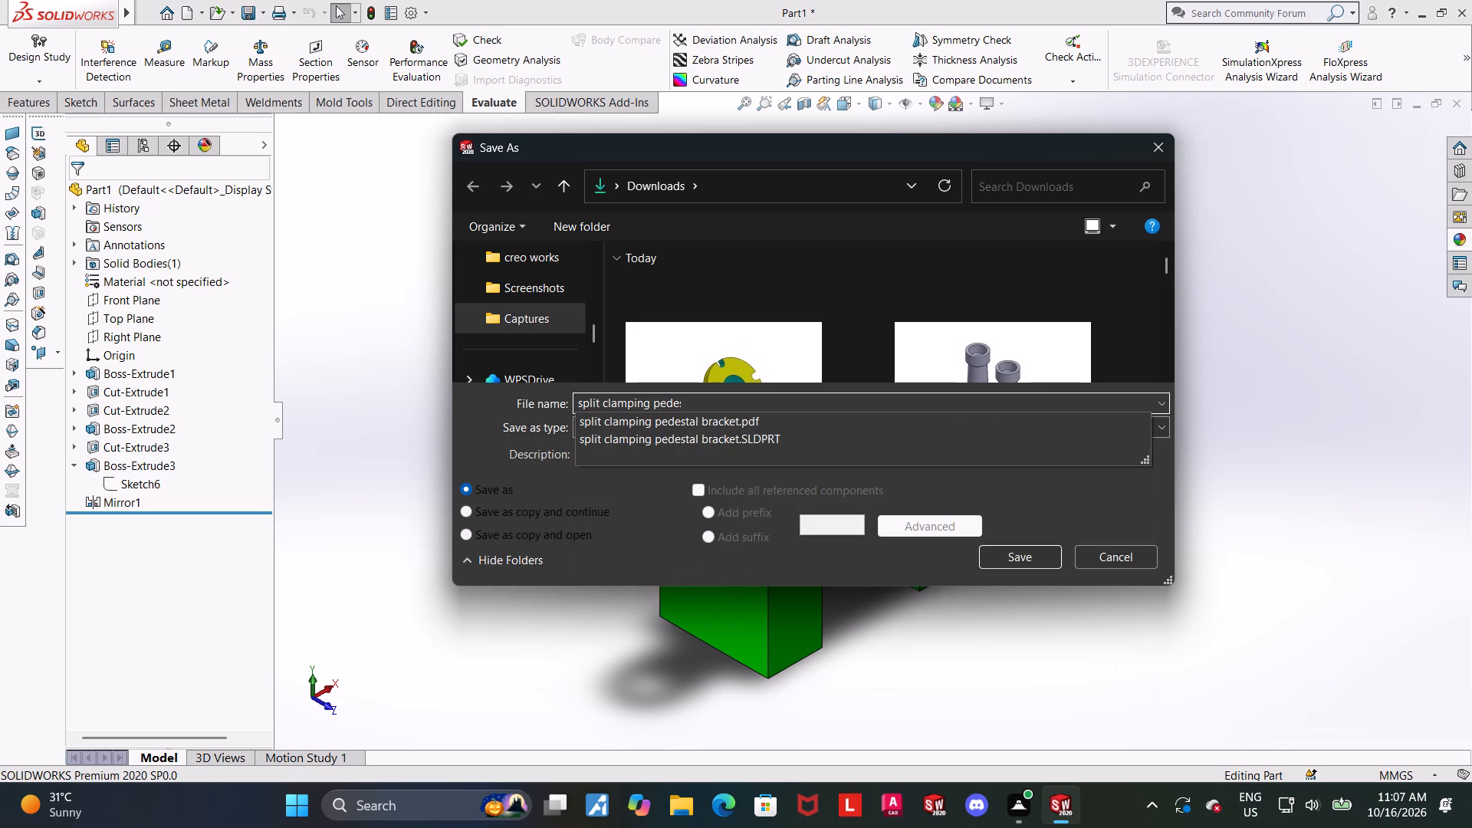
text(tal bracket)
key(space)
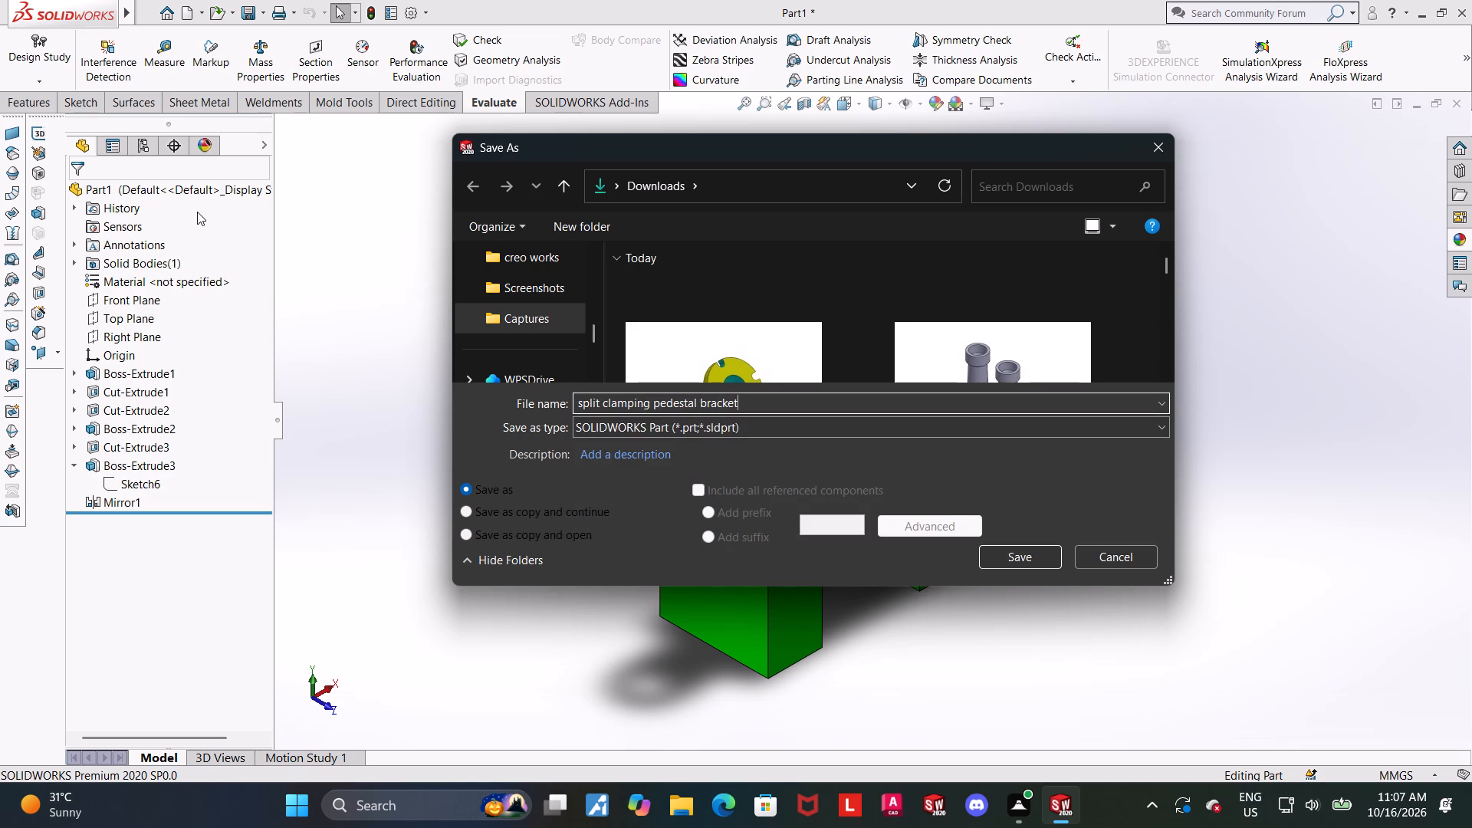
key(Return)
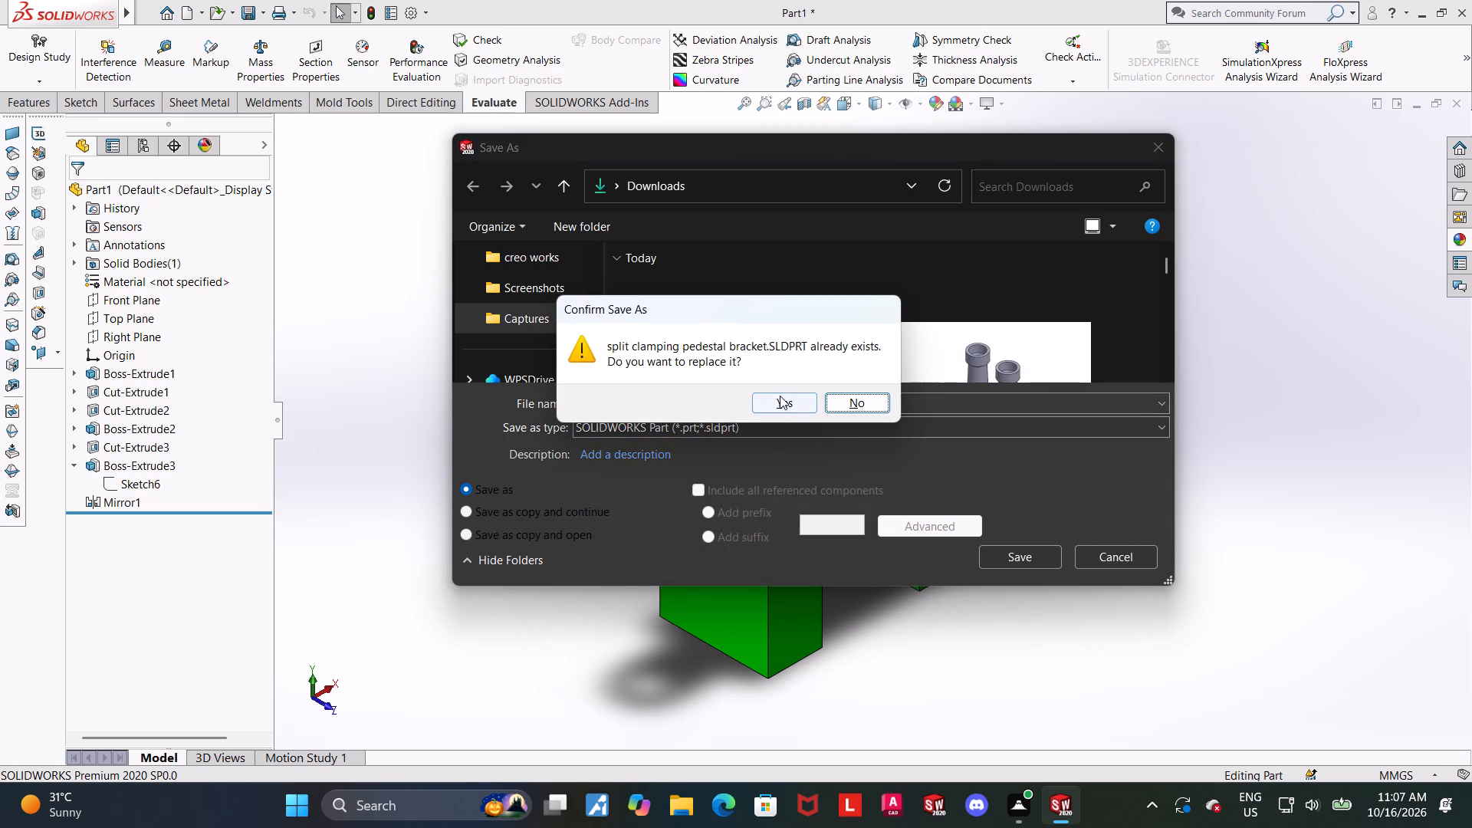
click(781, 396)
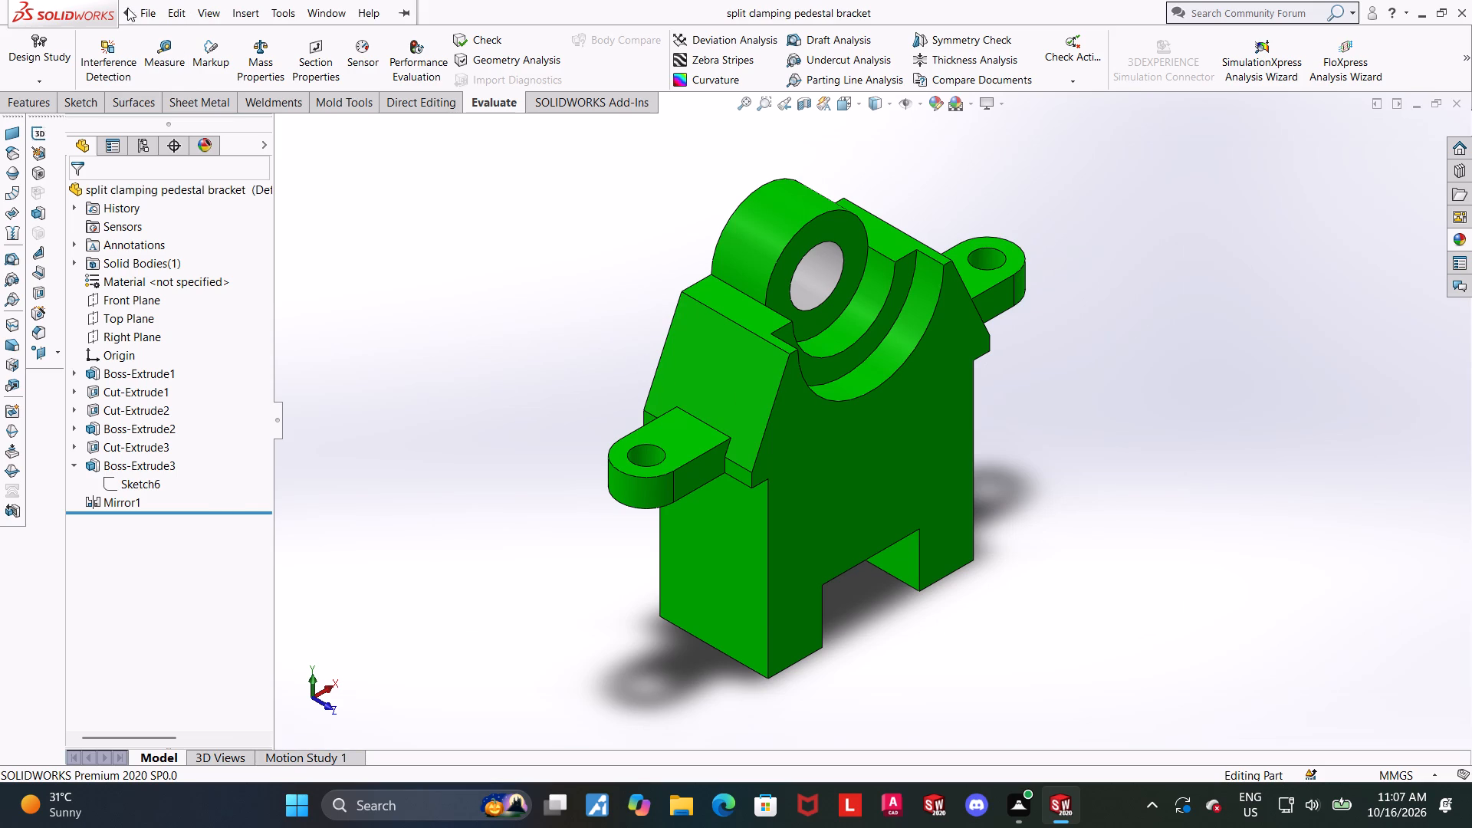
Save a PDF copy of the part in Downloads as "split clamping pedestal bracket", replacing the existing PDF.
click(189, 216)
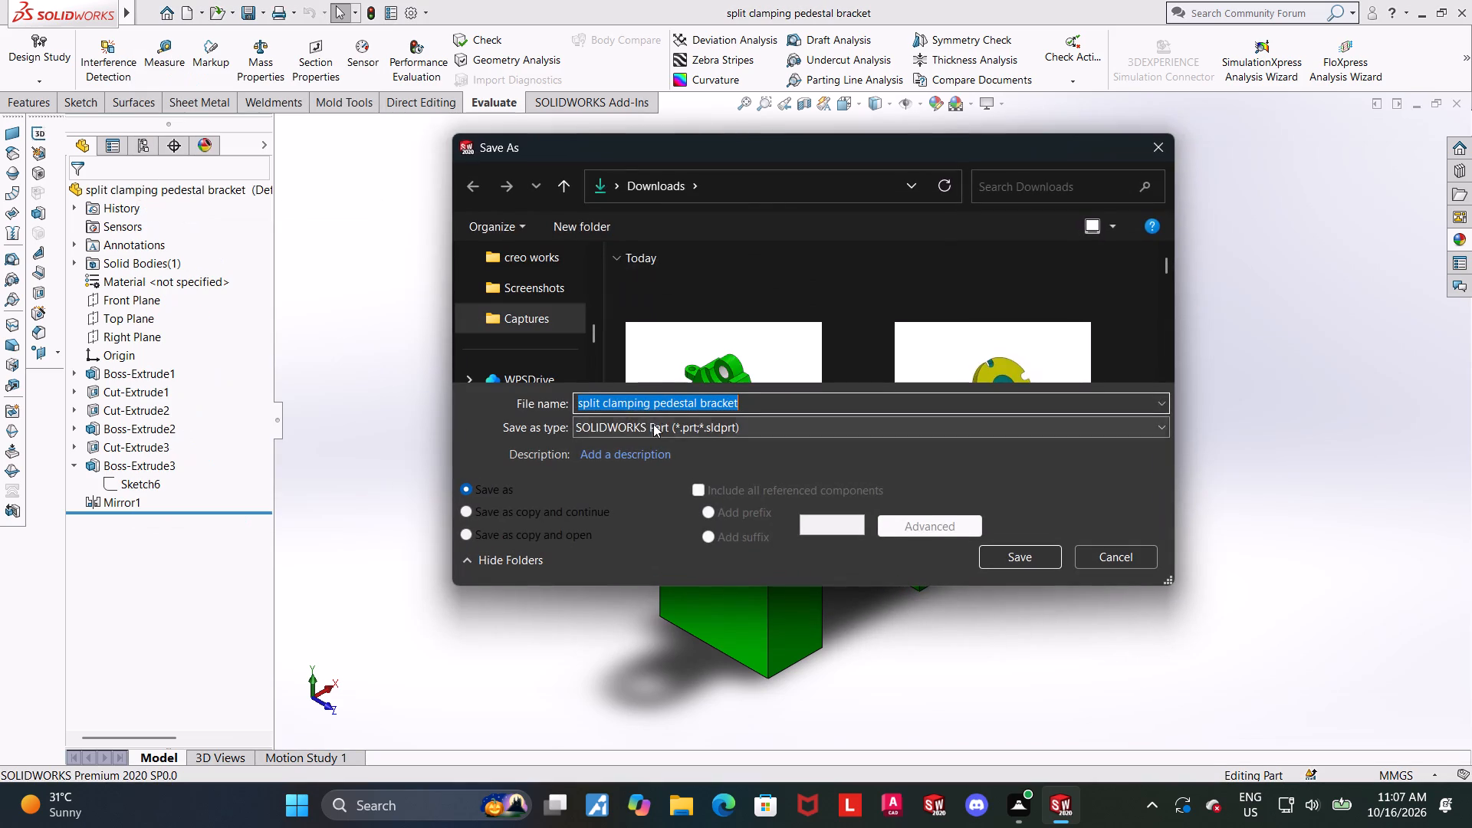
click(653, 424)
click(768, 117)
click(1011, 598)
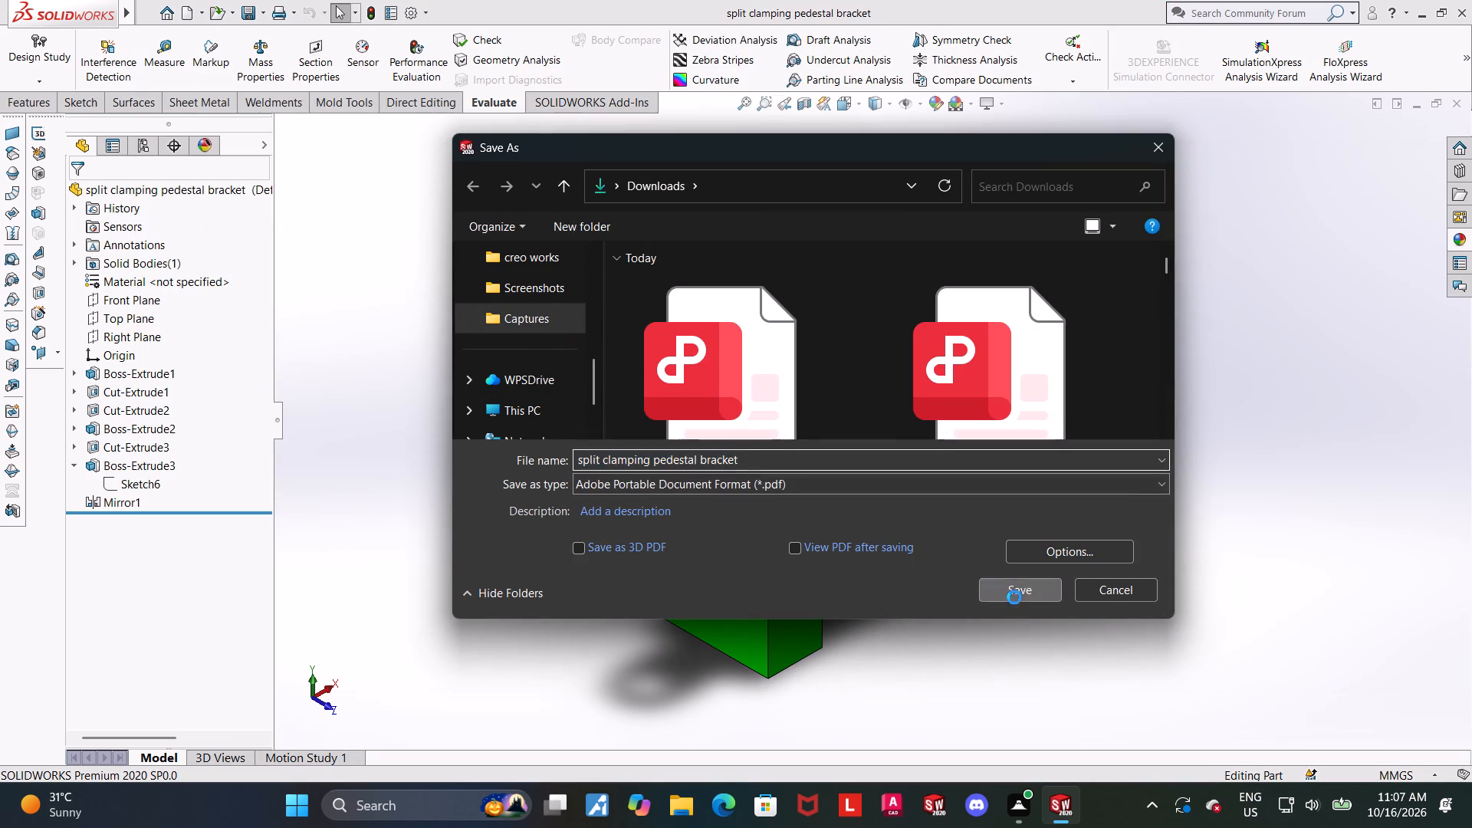
click(780, 398)
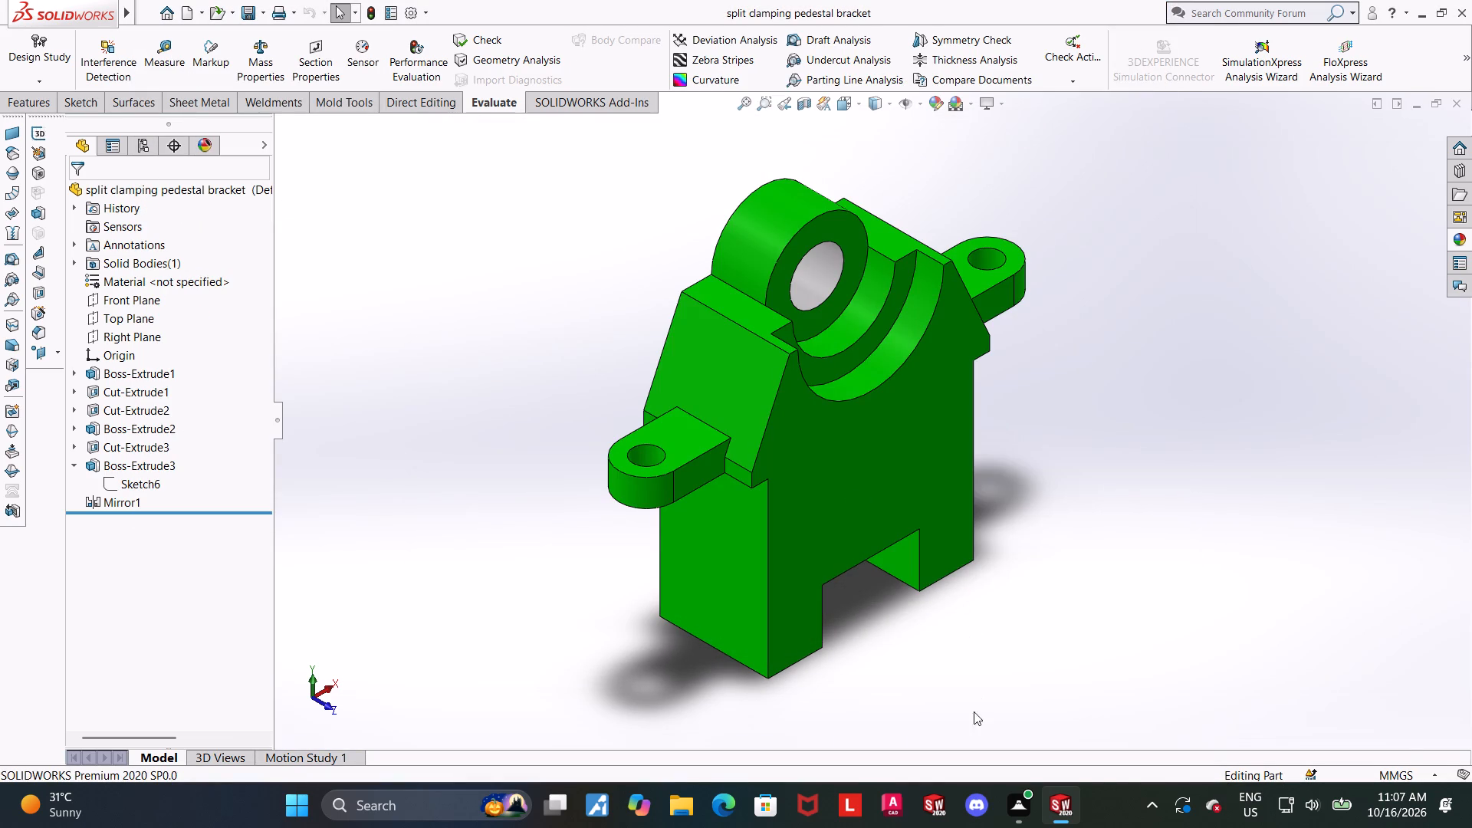